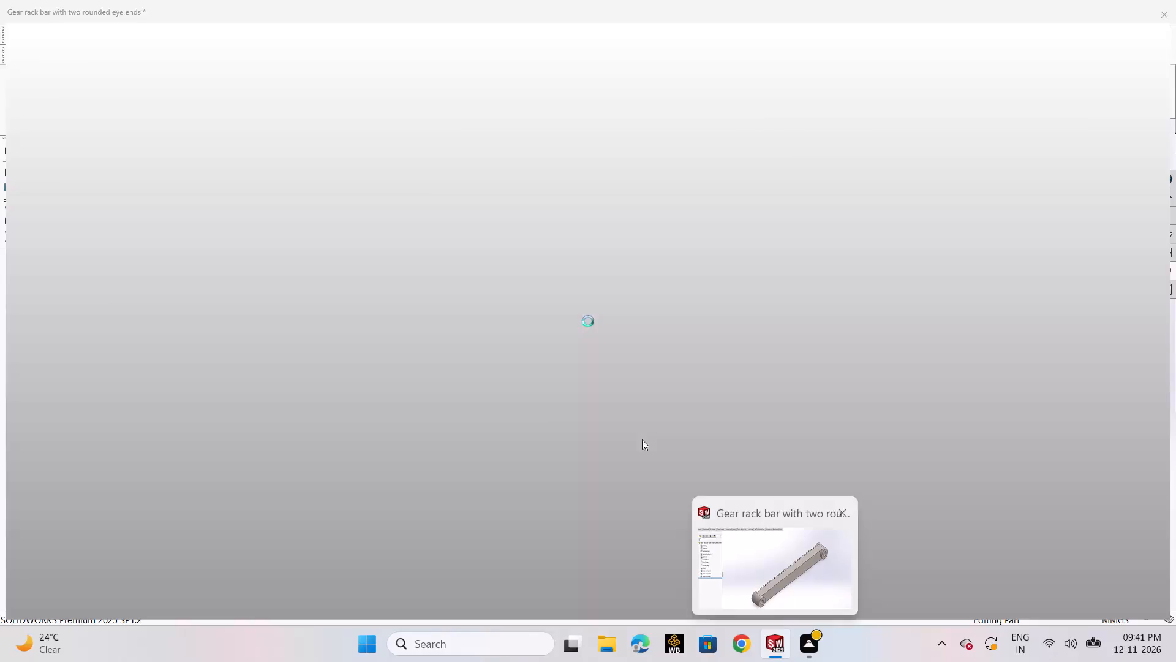
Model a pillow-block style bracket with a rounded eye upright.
Create a new part document.
click(96, 18)
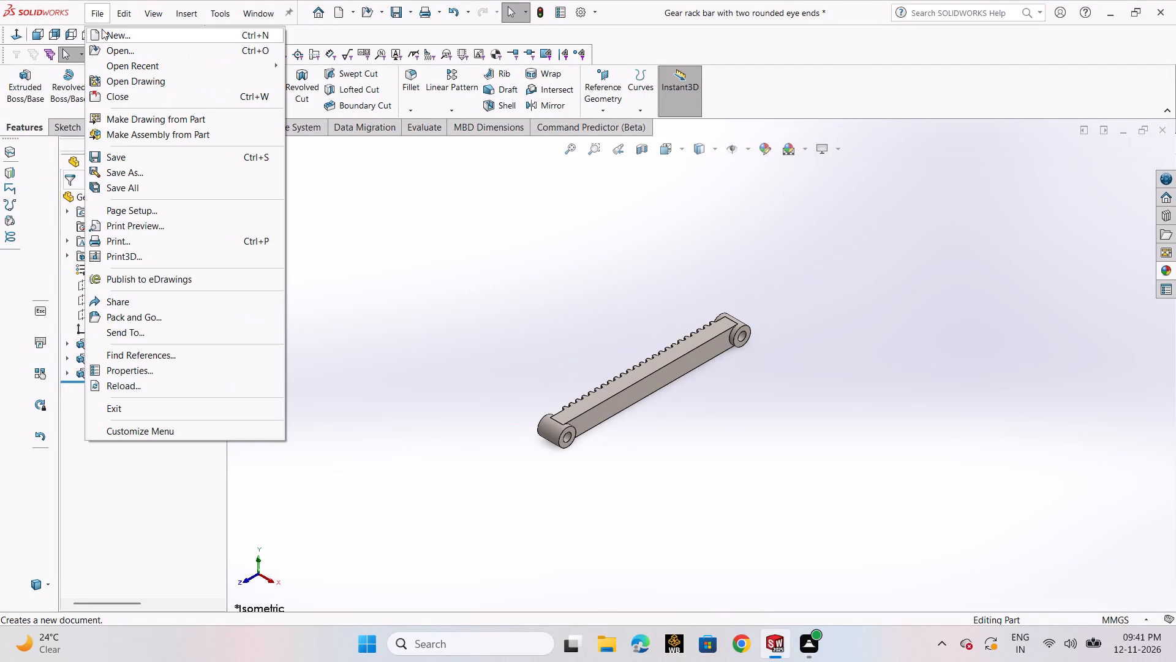
click(102, 29)
click(492, 478)
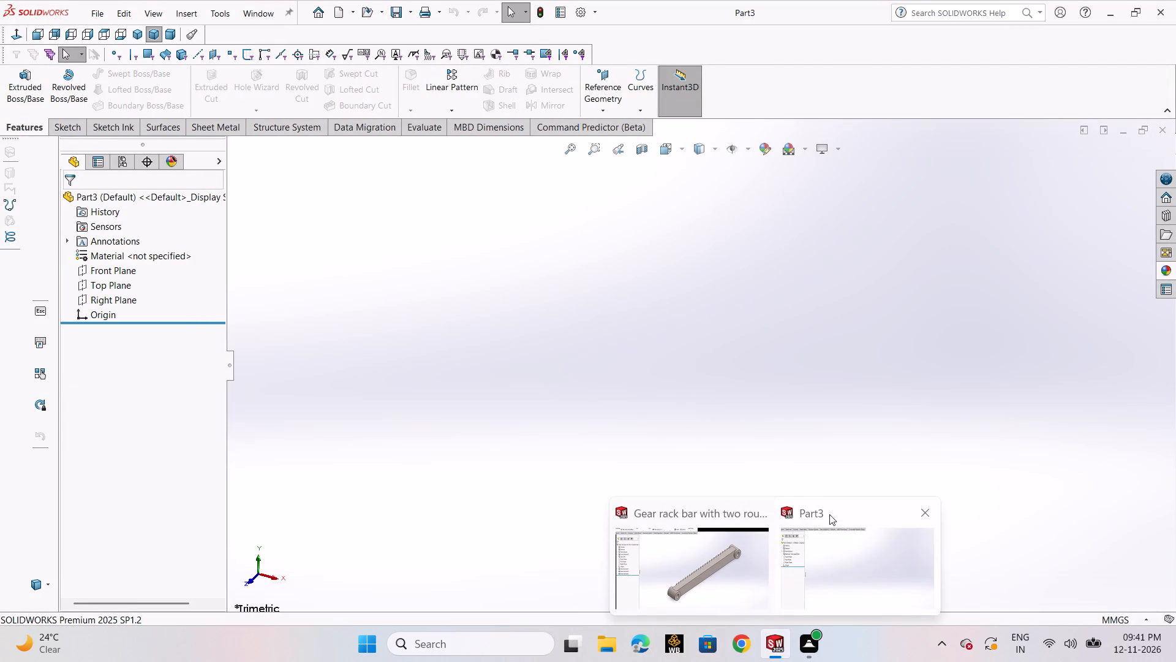
Close the gear rack bar document without saving its changes, keeping the new part open.
click(748, 515)
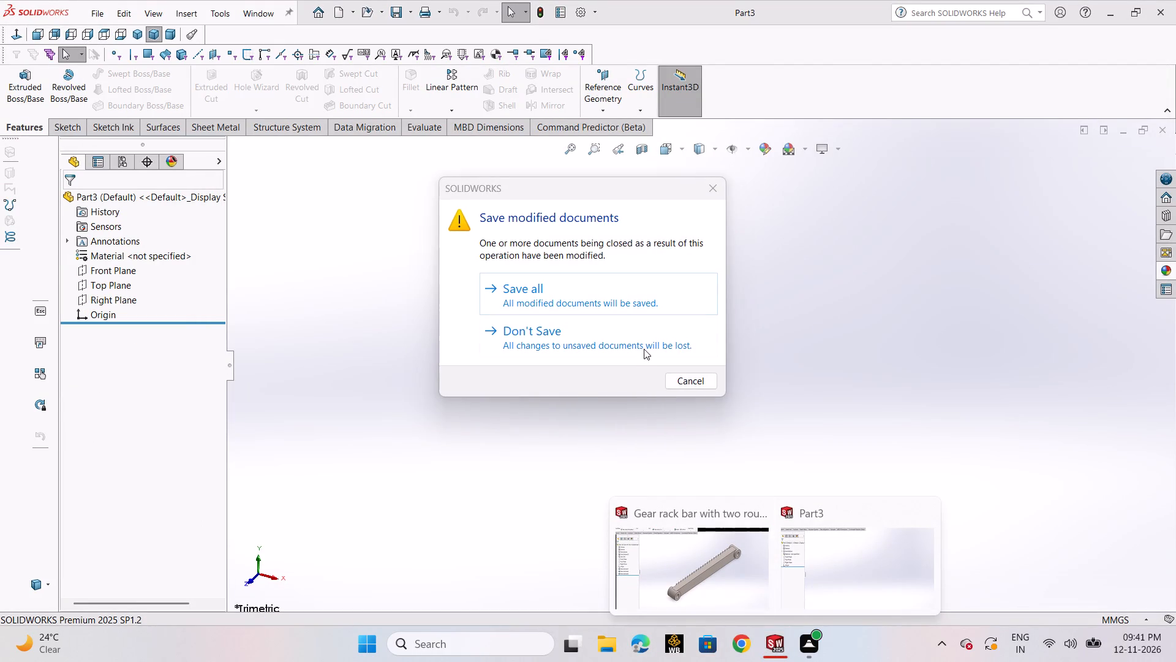
click(640, 337)
click(624, 409)
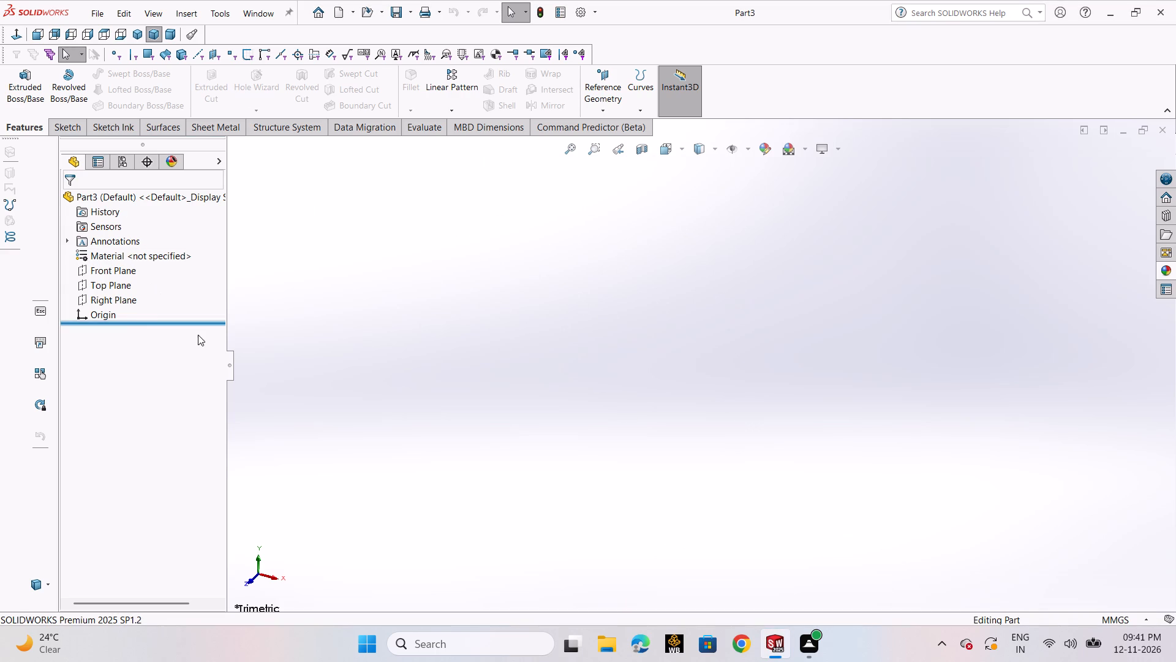
On the Front Plane, sketch a closed bar profile about 181 mm wide and 21 mm high with a dovetail recess underneath, starting at the origin.
click(121, 271)
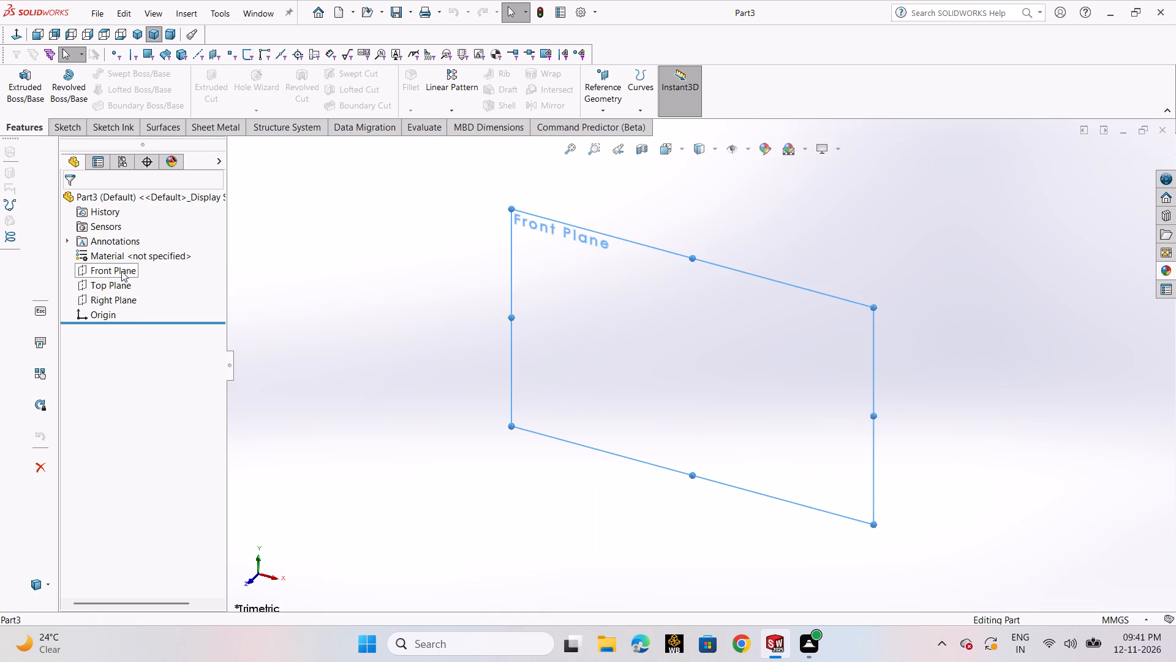
click(132, 256)
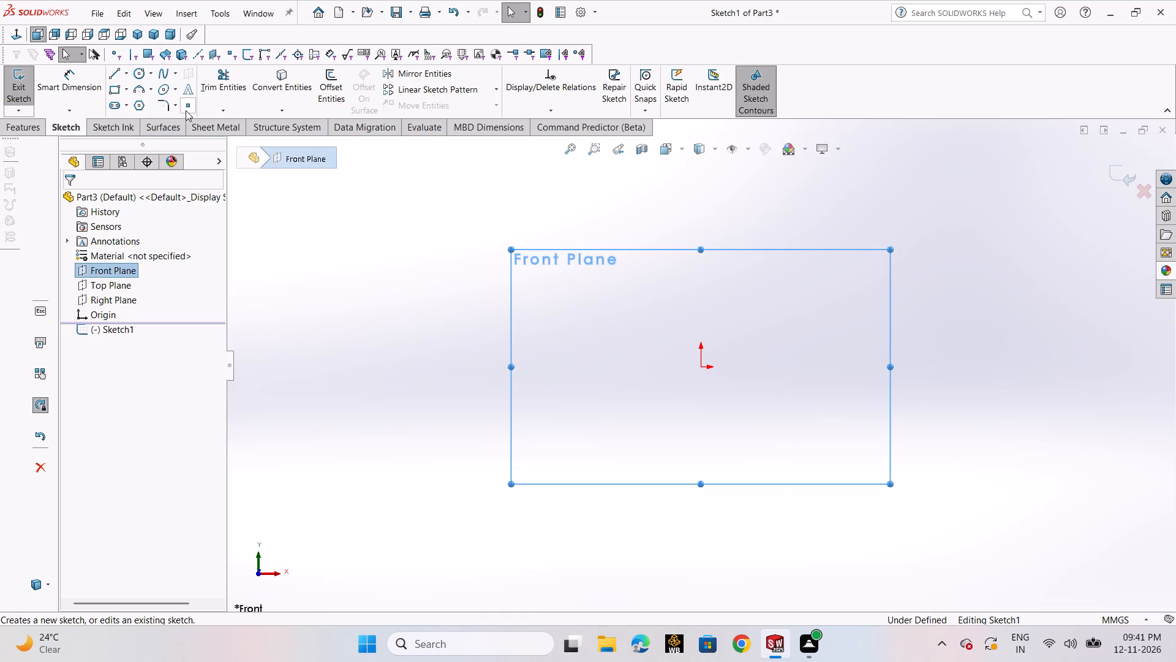
click(119, 76)
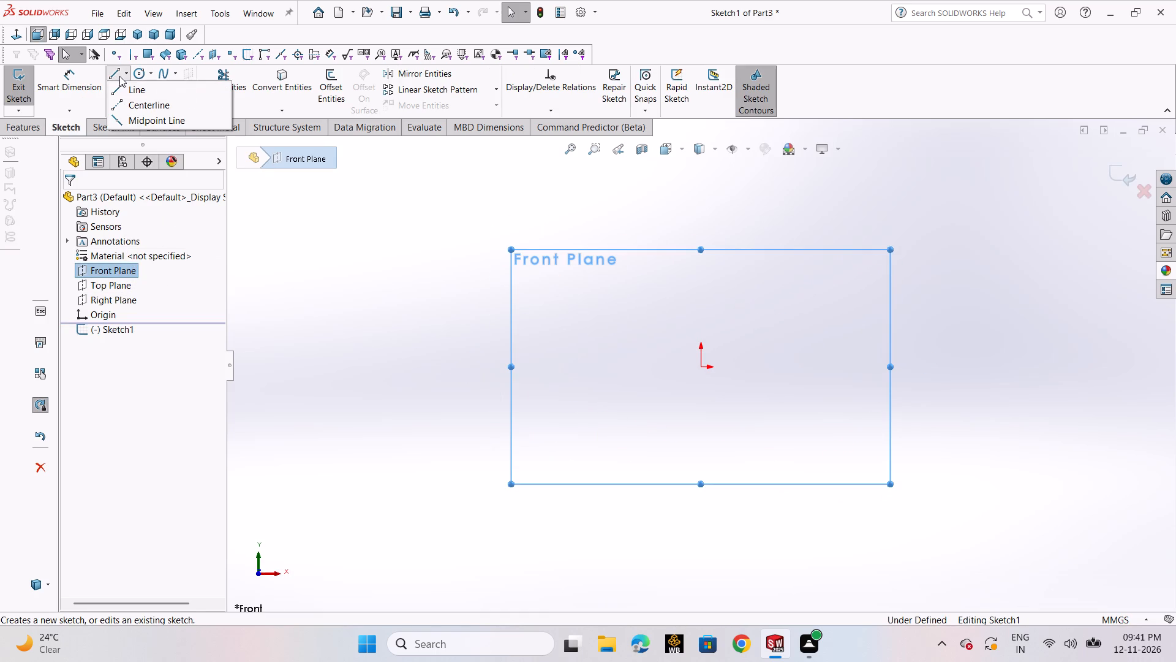
click(119, 92)
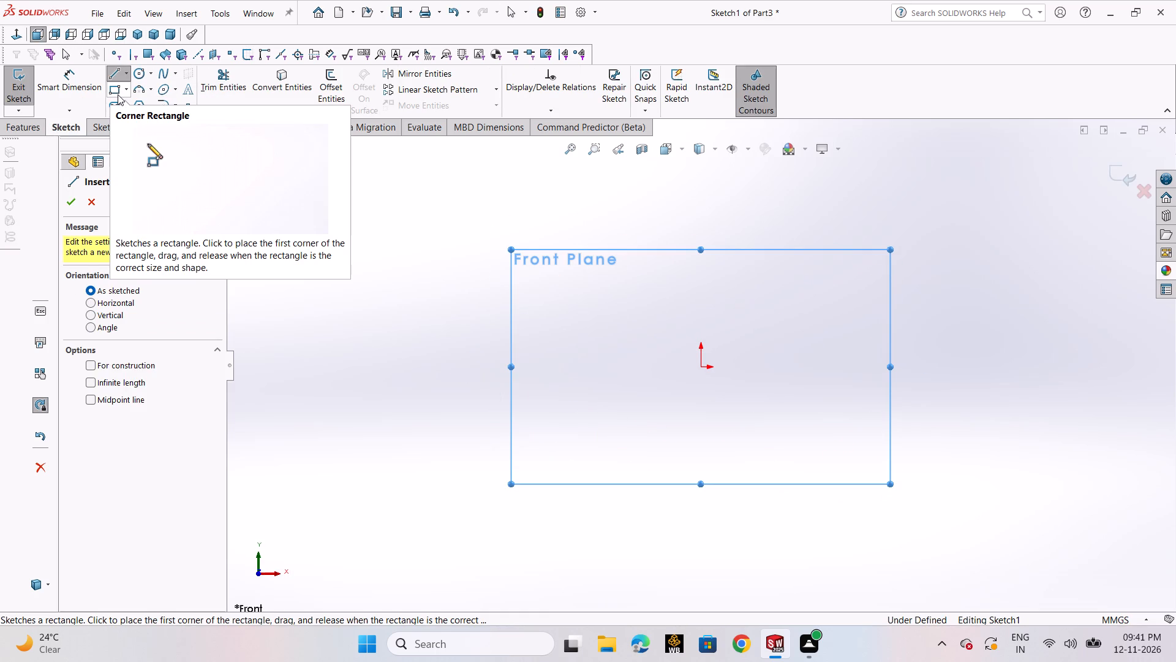
click(702, 367)
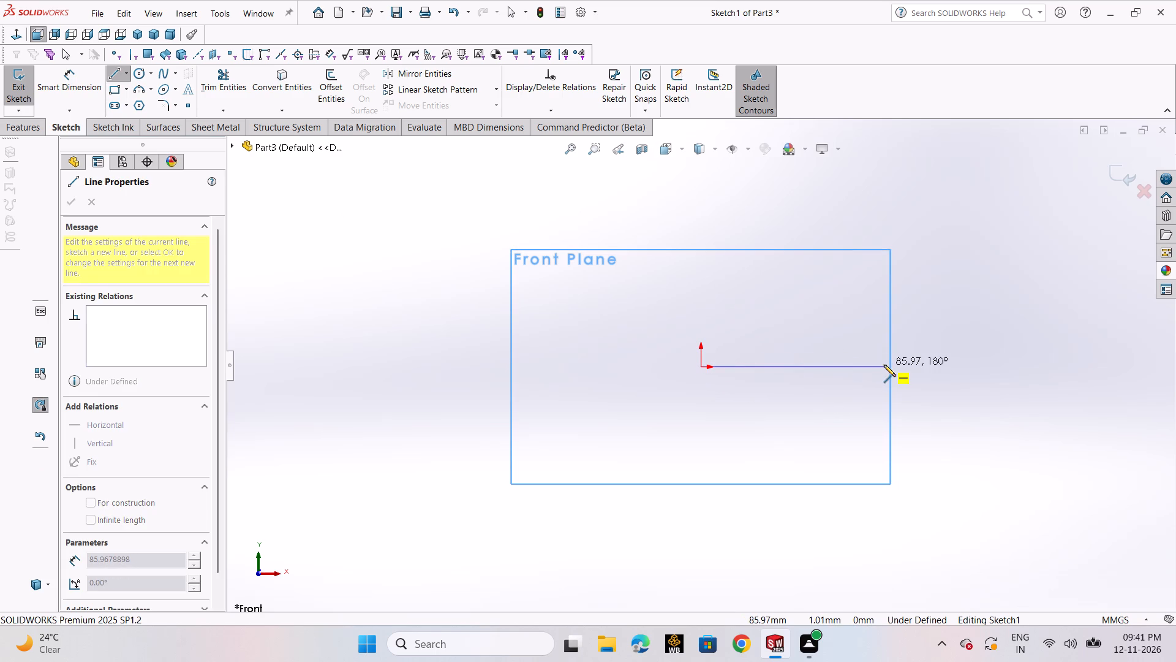
click(884, 365)
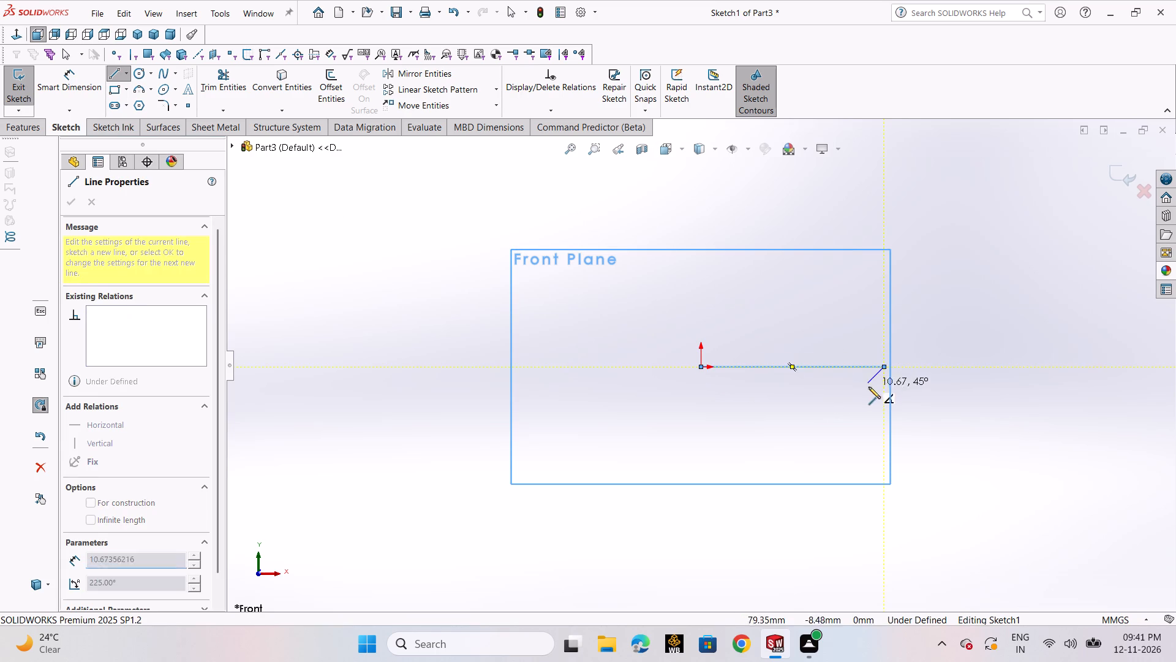
click(867, 390)
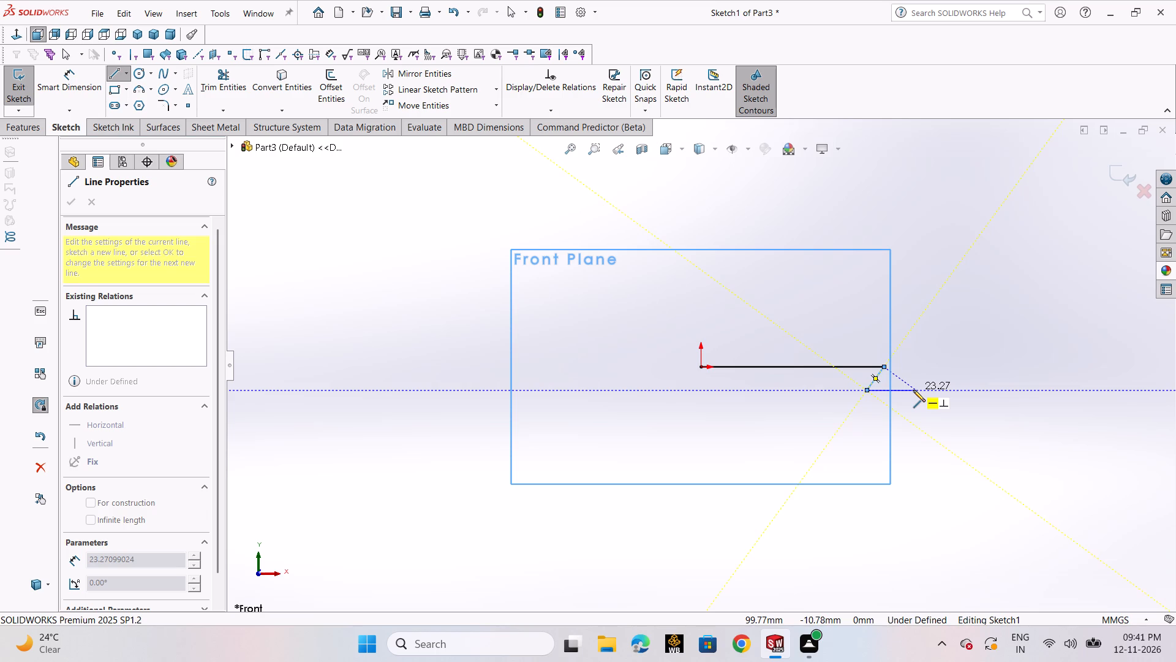
click(913, 390)
click(916, 345)
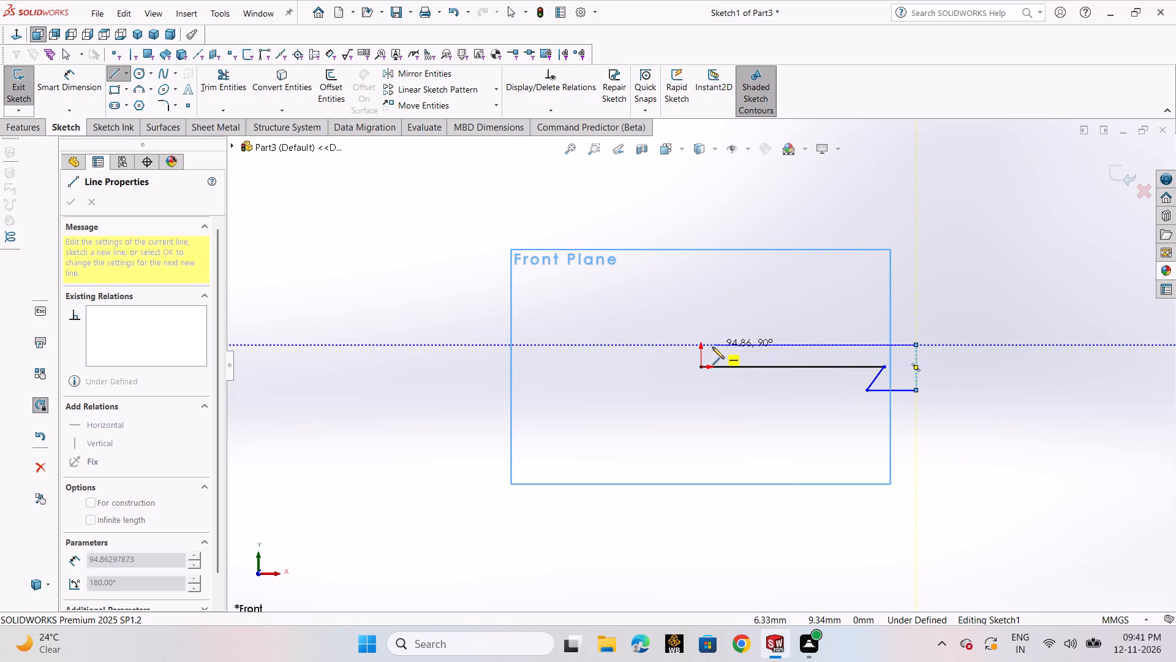
click(530, 348)
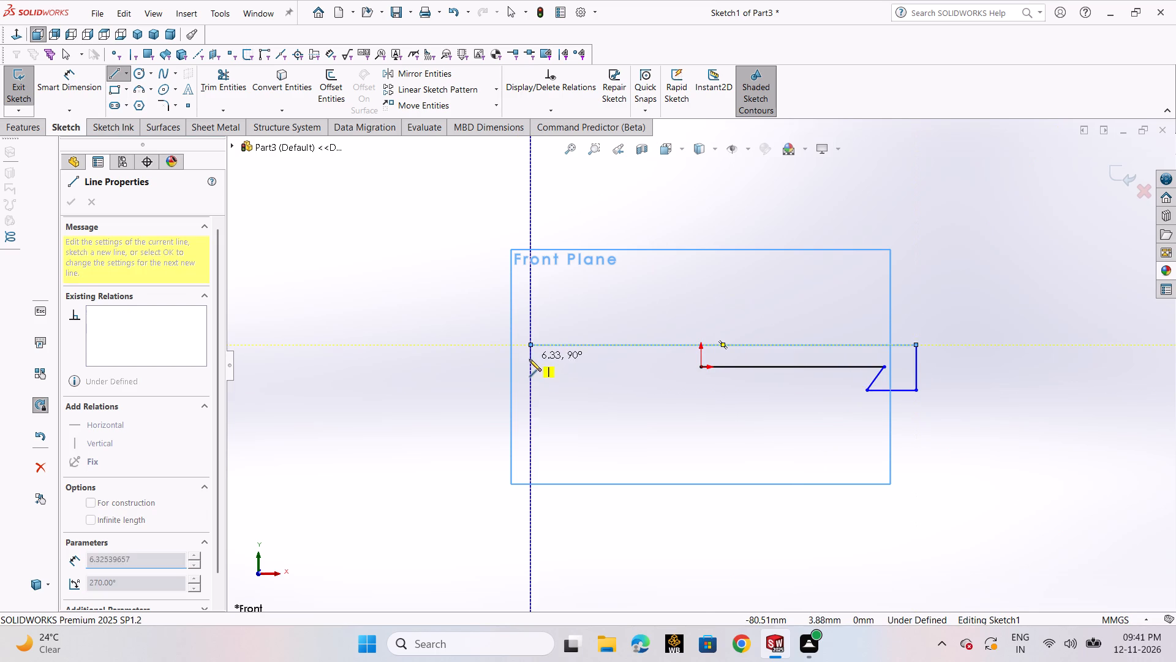
click(532, 392)
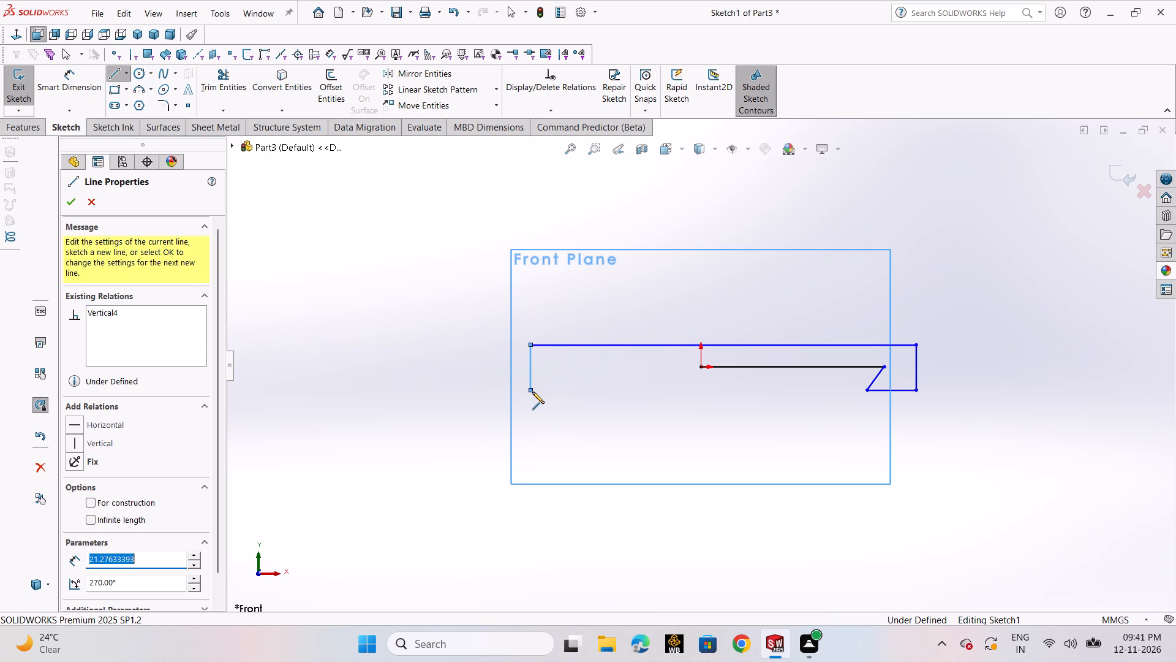
click(591, 392)
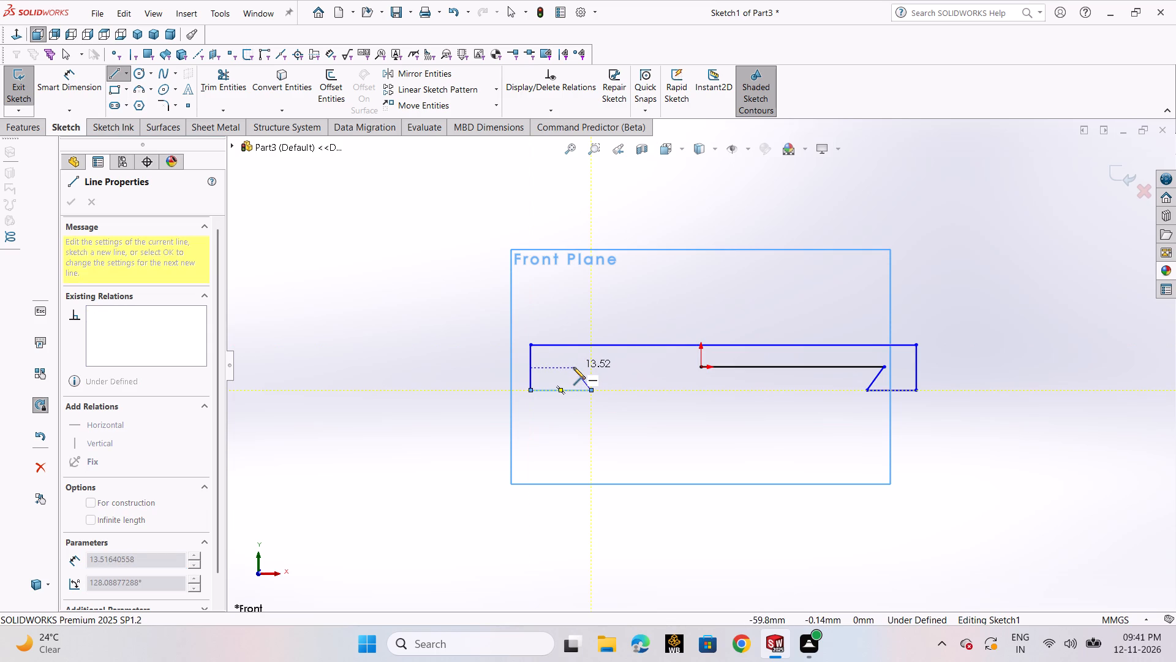
click(573, 367)
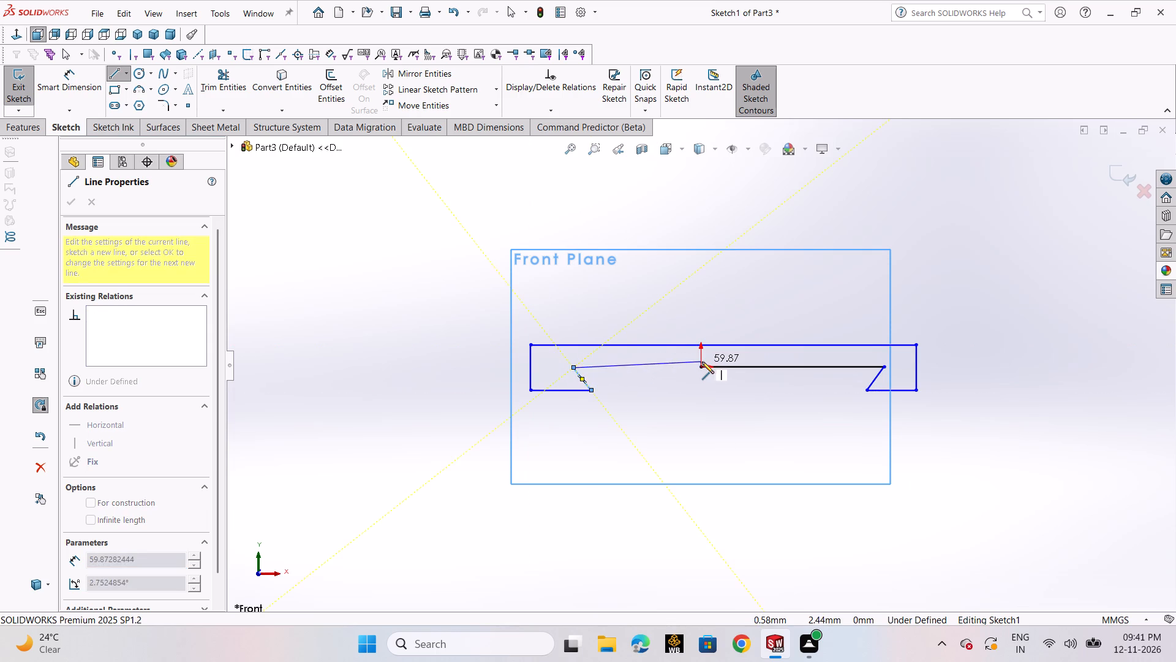
click(701, 365)
right_click(701, 365)
click(726, 372)
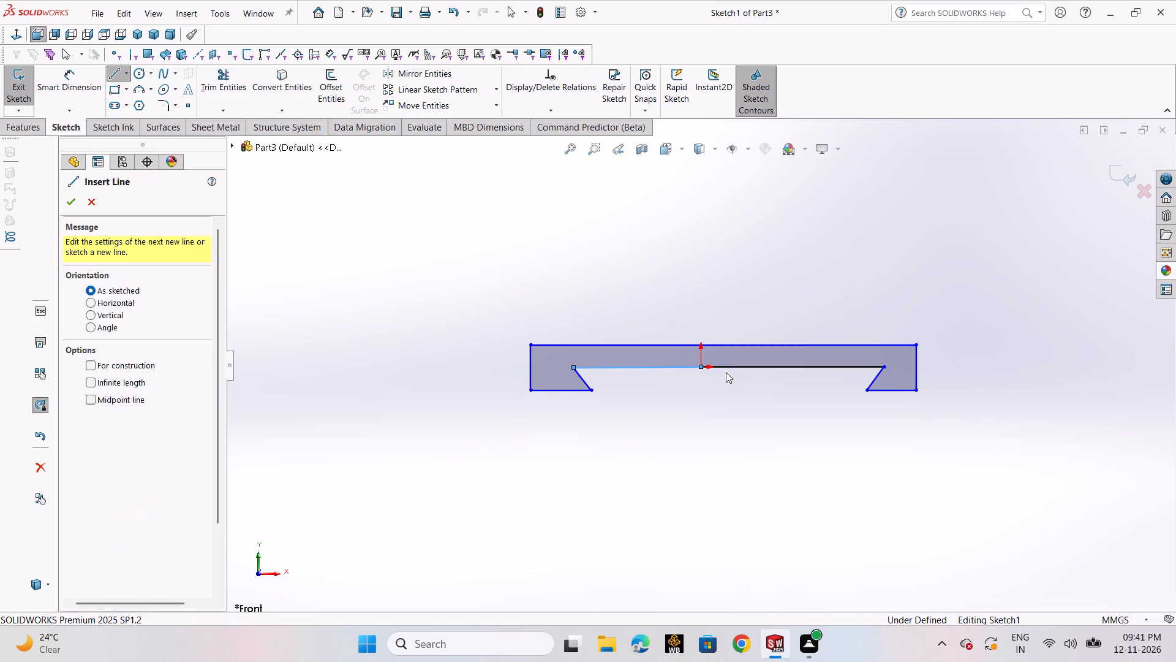
click(698, 407)
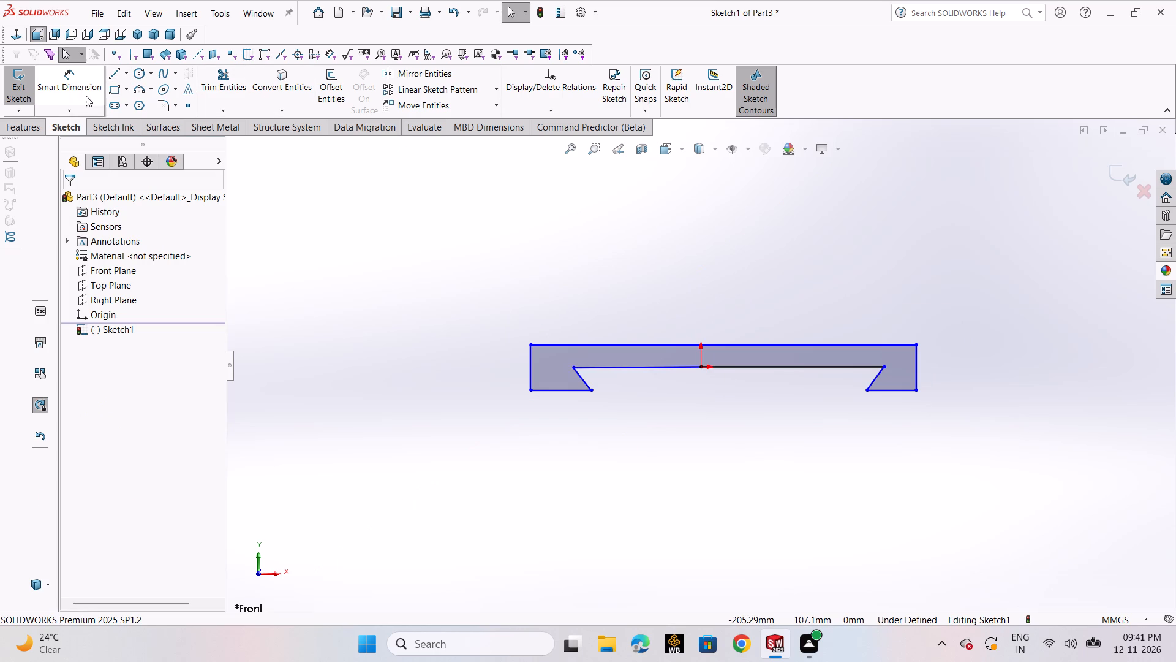
Make the recess's inner line between the left dovetail corner and the origin horizontal.
click(657, 367)
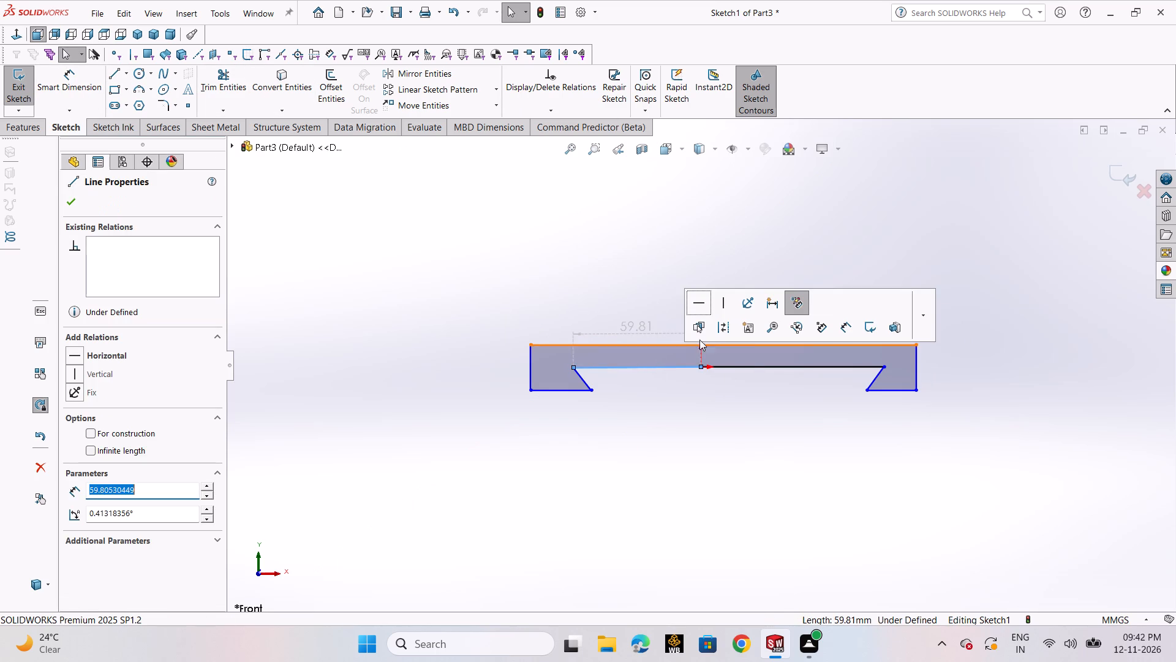
click(709, 310)
click(683, 451)
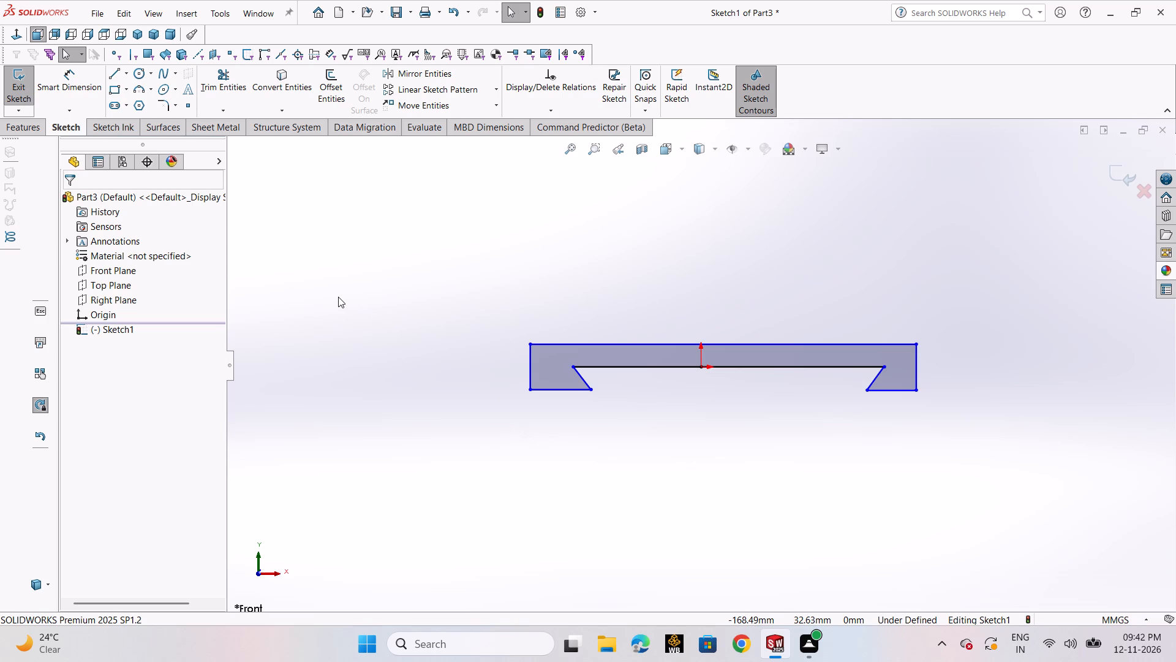
Dimension the profile's overall height from the top edge to the right foot's bottom edge as 16 mm.
click(61, 85)
click(748, 345)
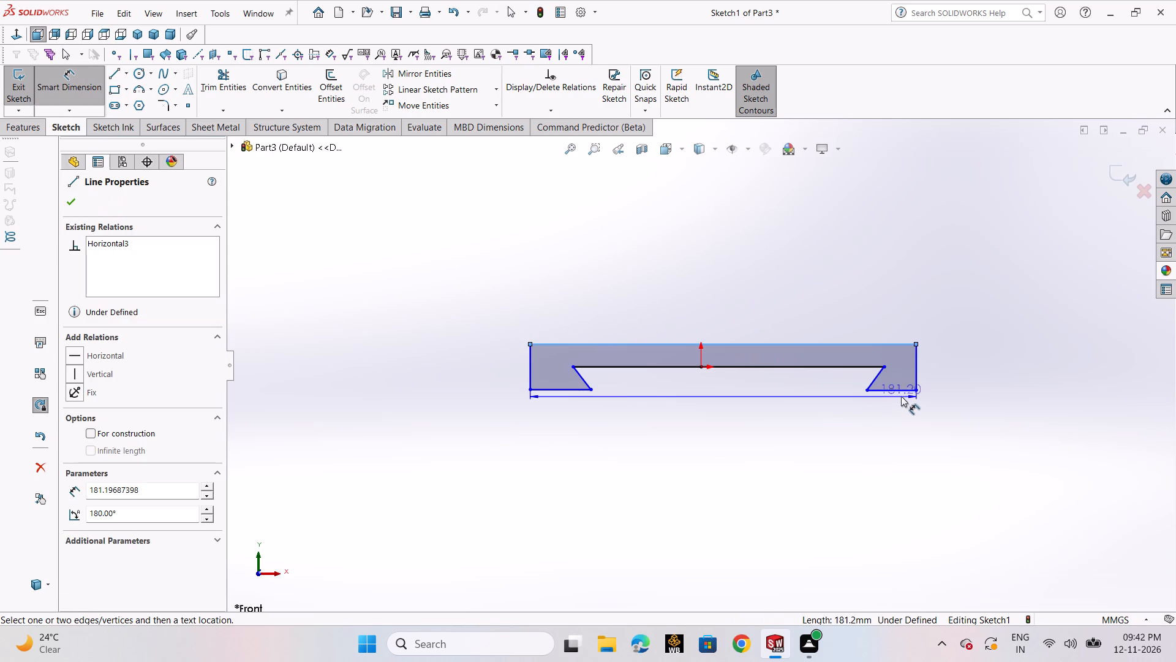
click(902, 392)
click(945, 373)
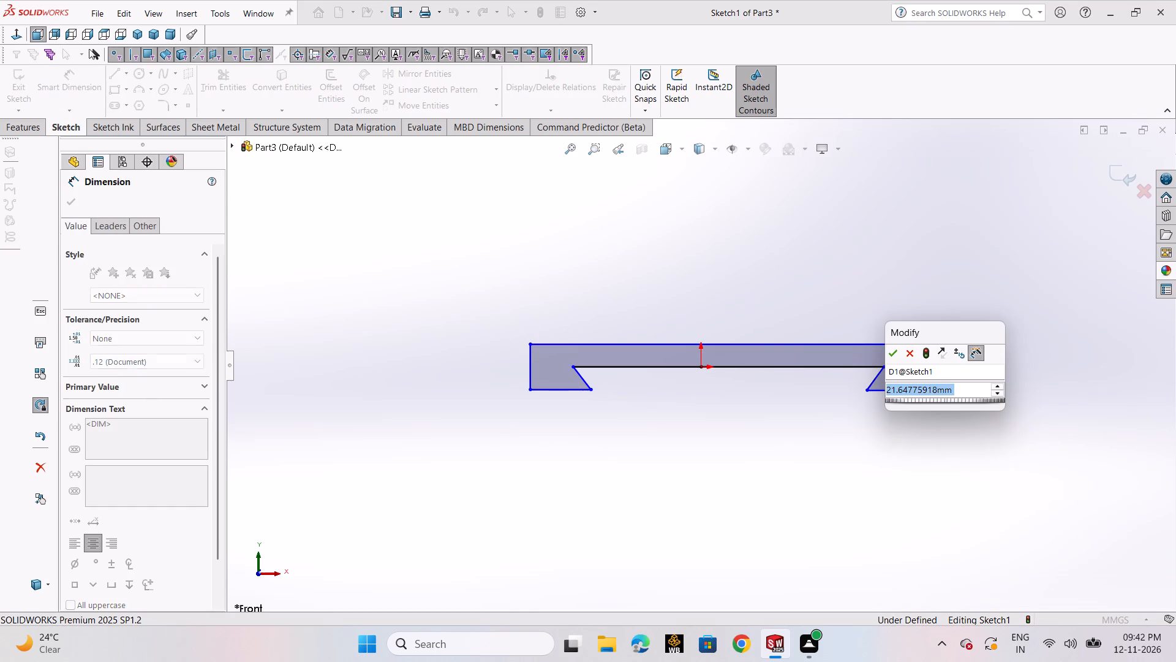
text(16)
key(Return)
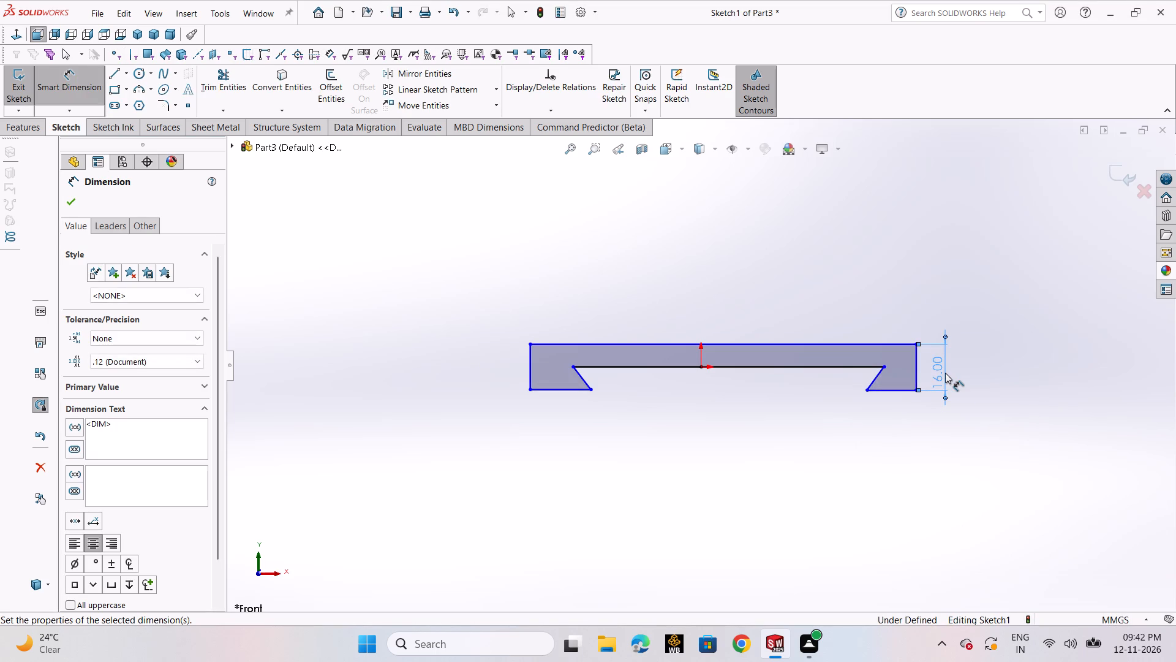
Dimension the bottom edge of the right foot as 18 mm.
click(908, 394)
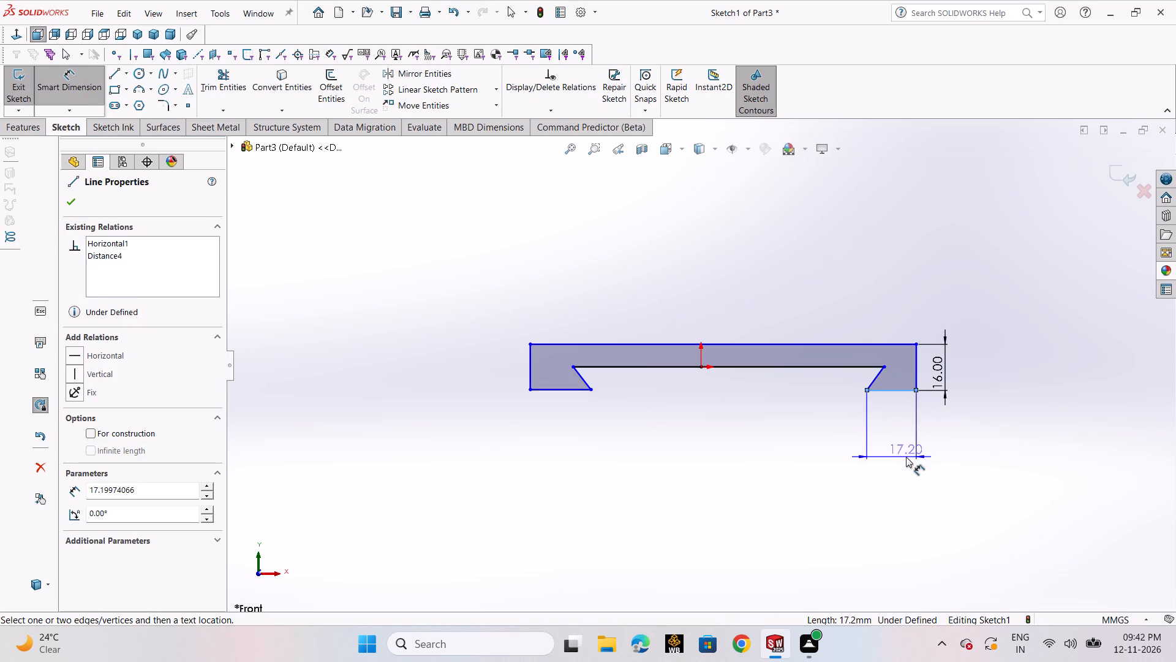
click(906, 457)
text(18)
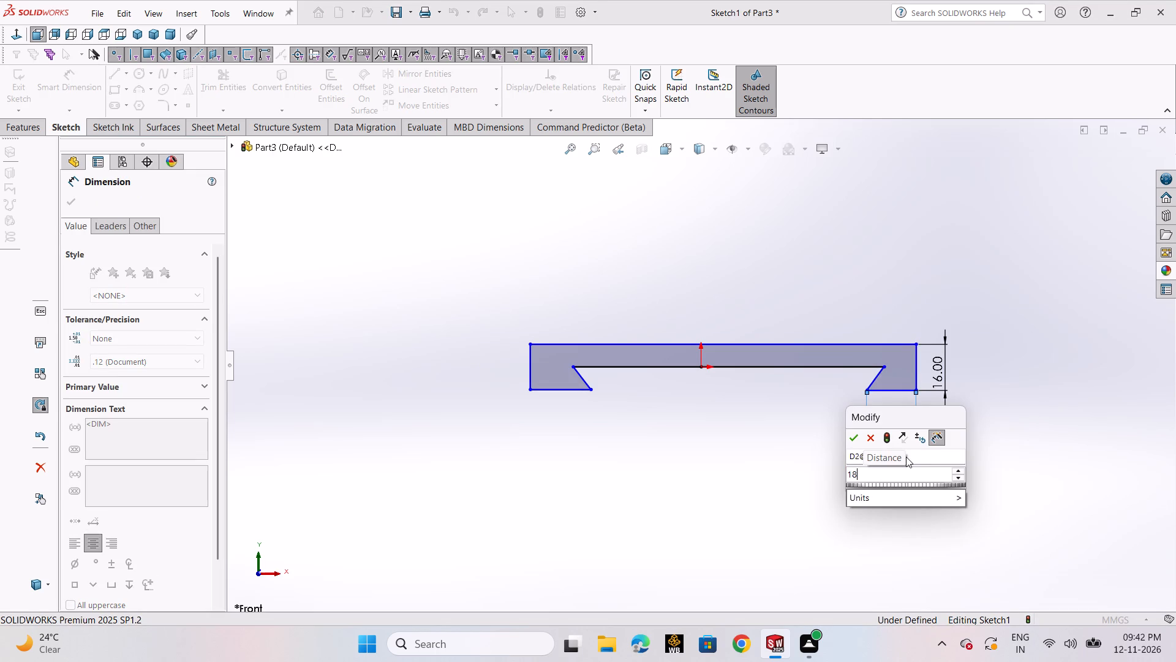
key(Return)
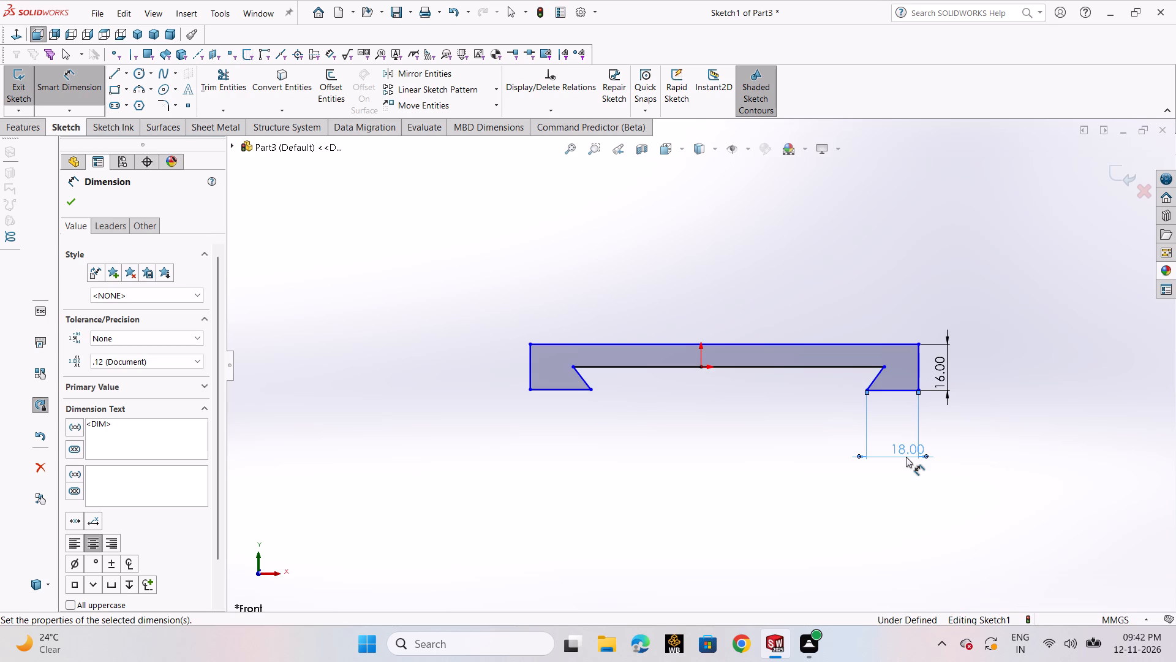
Dimension the overall width between the profile's two outer vertical edges as 120 mm.
click(530, 376)
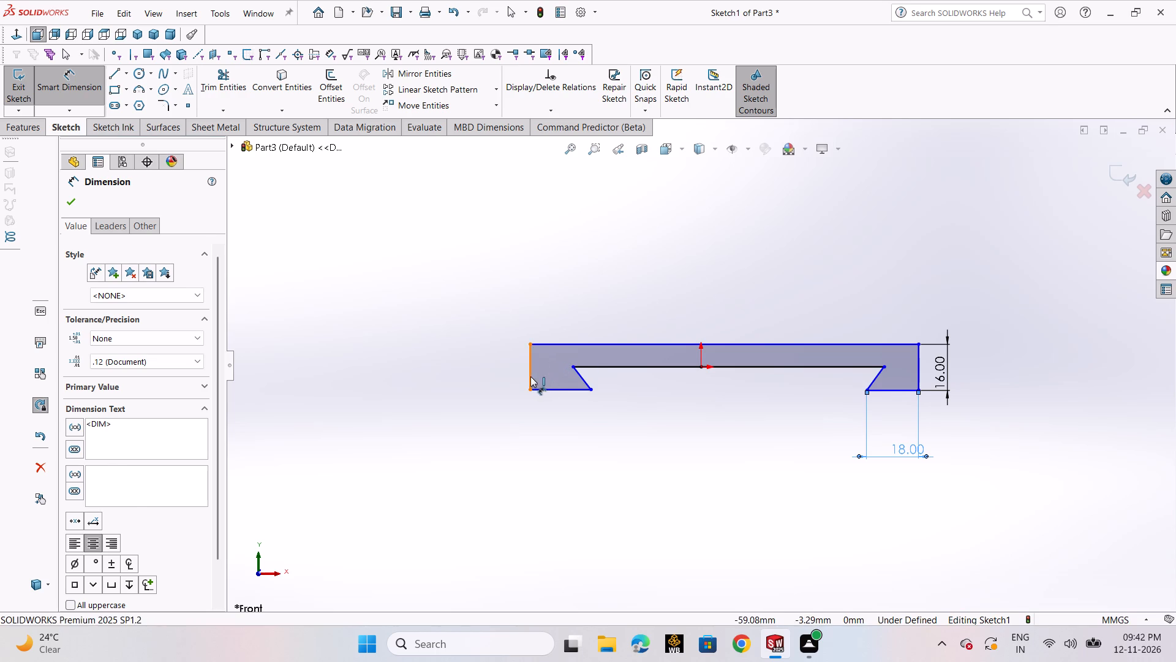
click(916, 380)
click(609, 498)
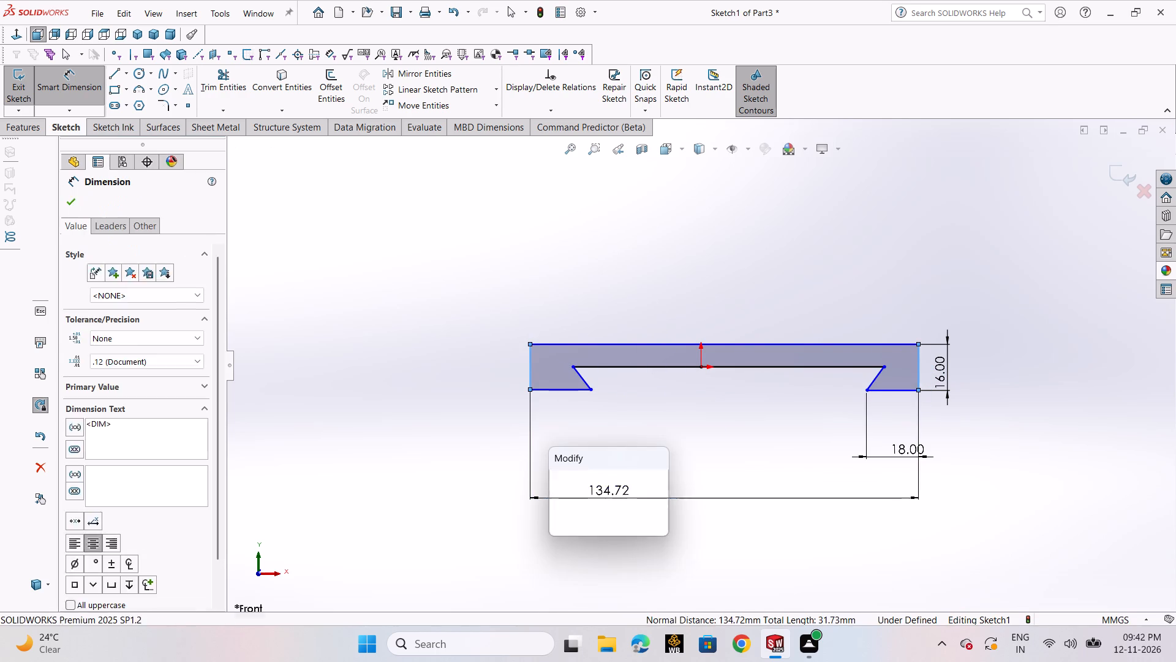
text(120)
key(Return)
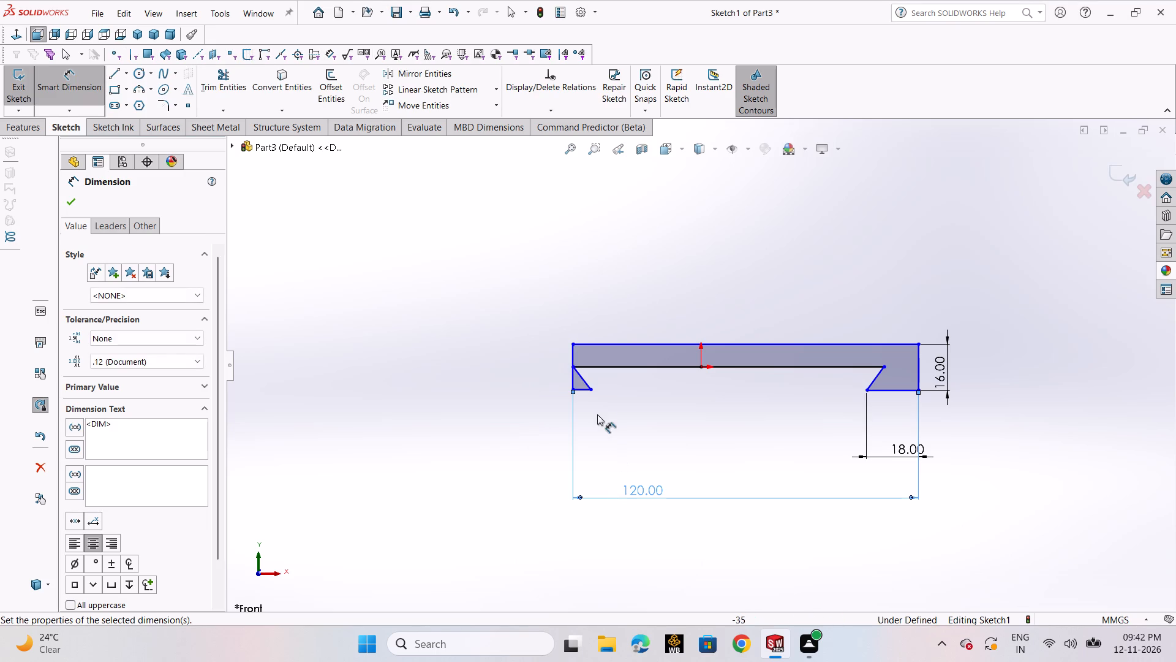
Dimension the bottom edge of the left foot as 18 mm and finish dimensioning.
scroll(590, 398, down, 1)
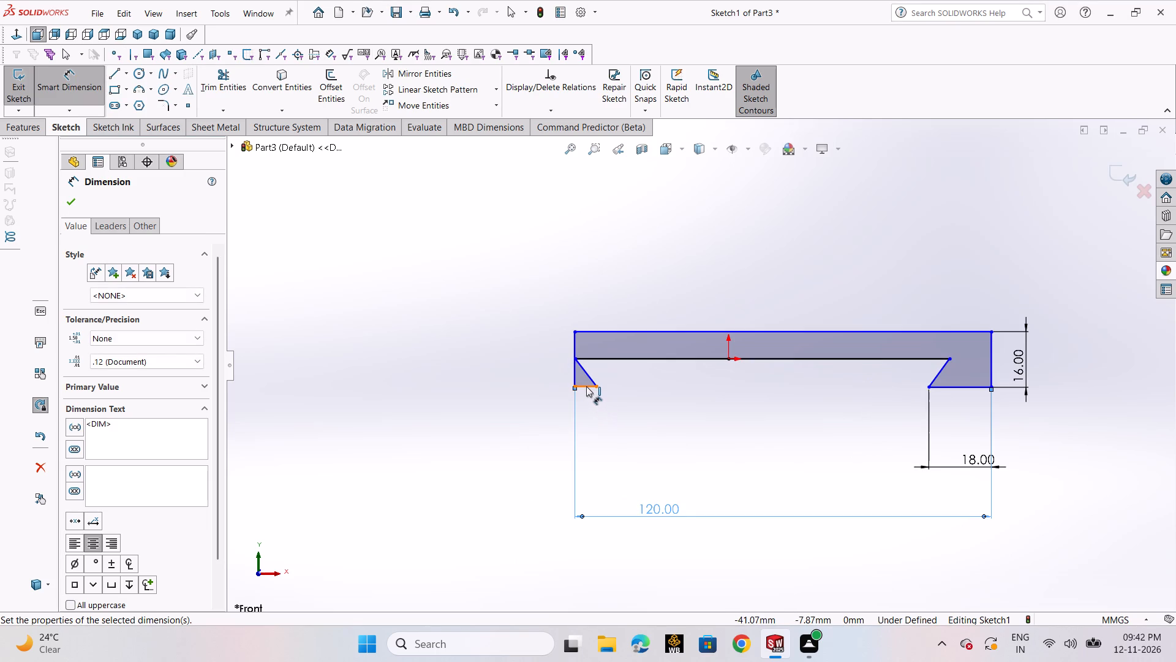
click(586, 386)
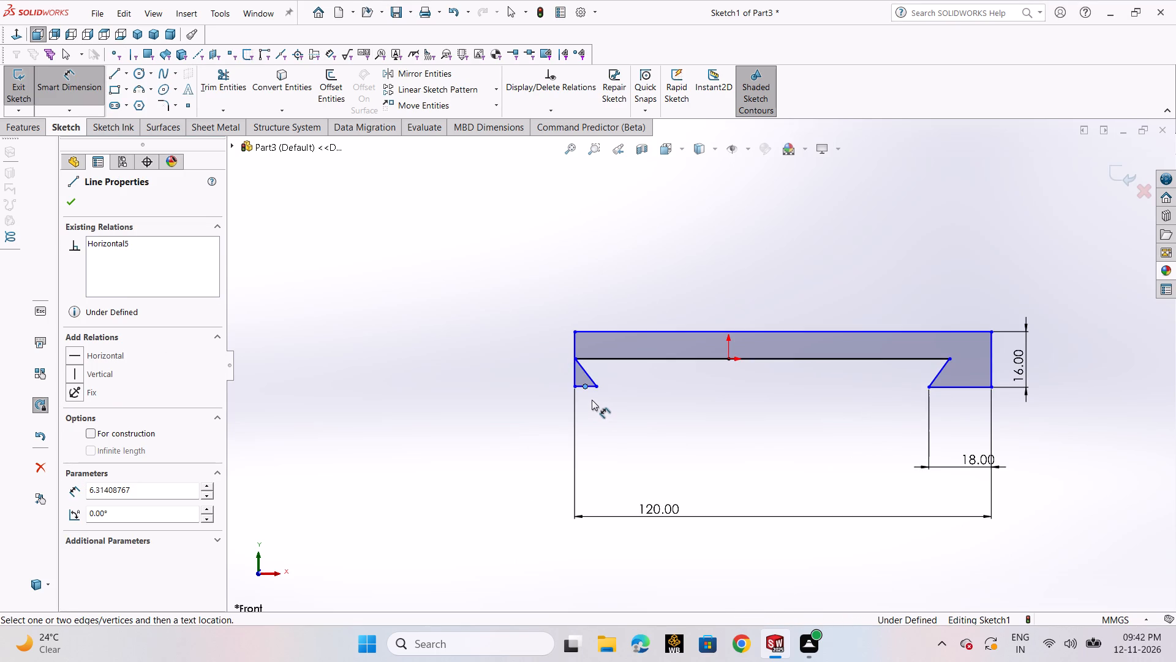
key(Escape)
click(589, 386)
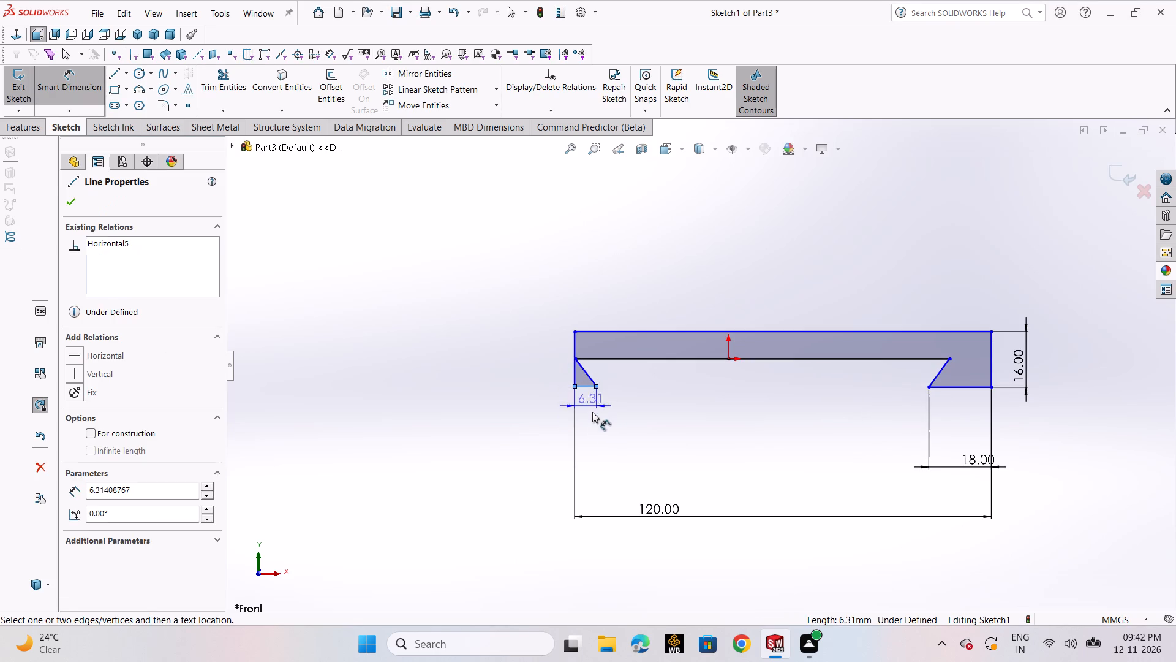
click(597, 432)
text(18)
key(Return)
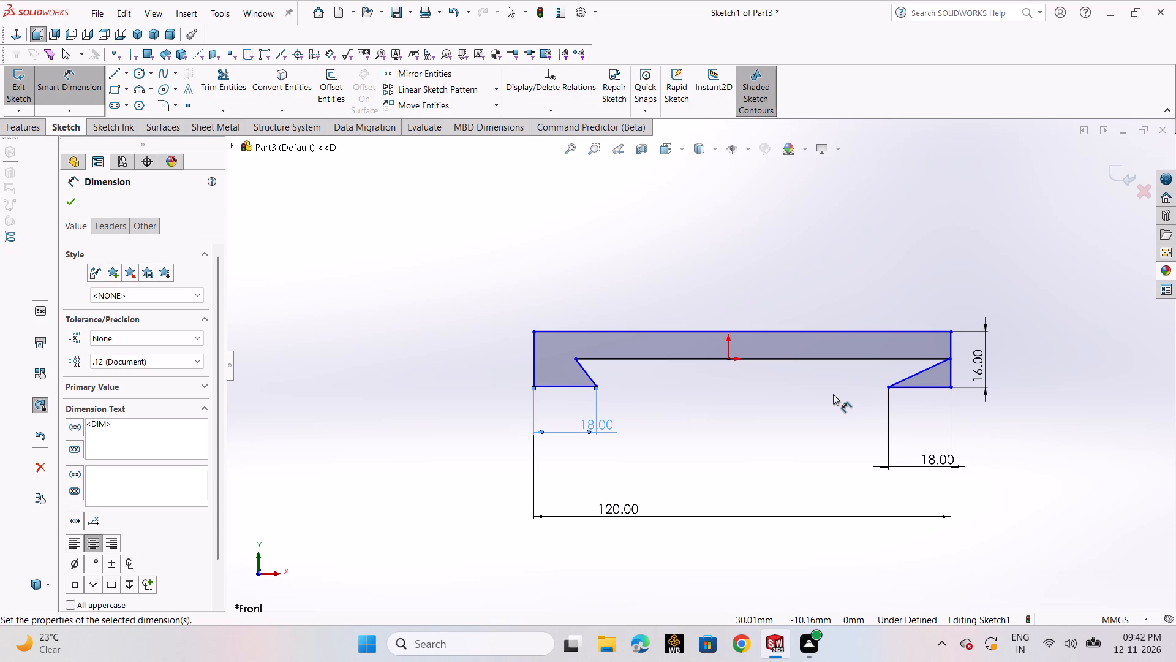
key(Escape)
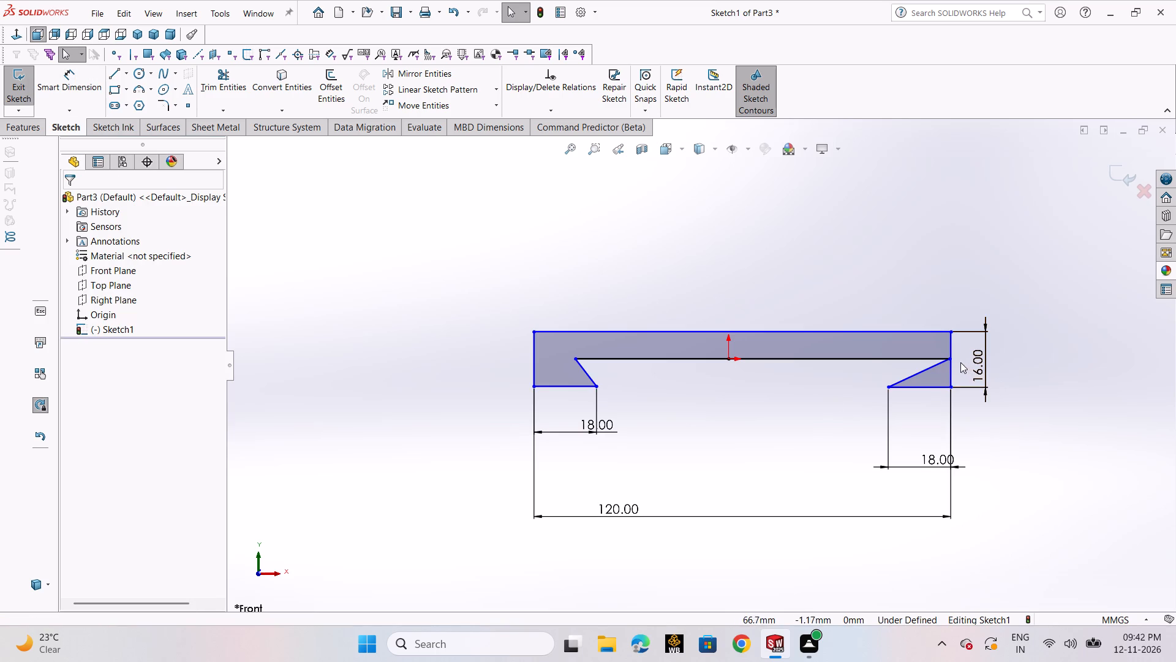
Move the right dovetail's inner corner slightly inward from the outer vertical edge, along the recess's horizontal line.
drag(949, 360, 933, 360)
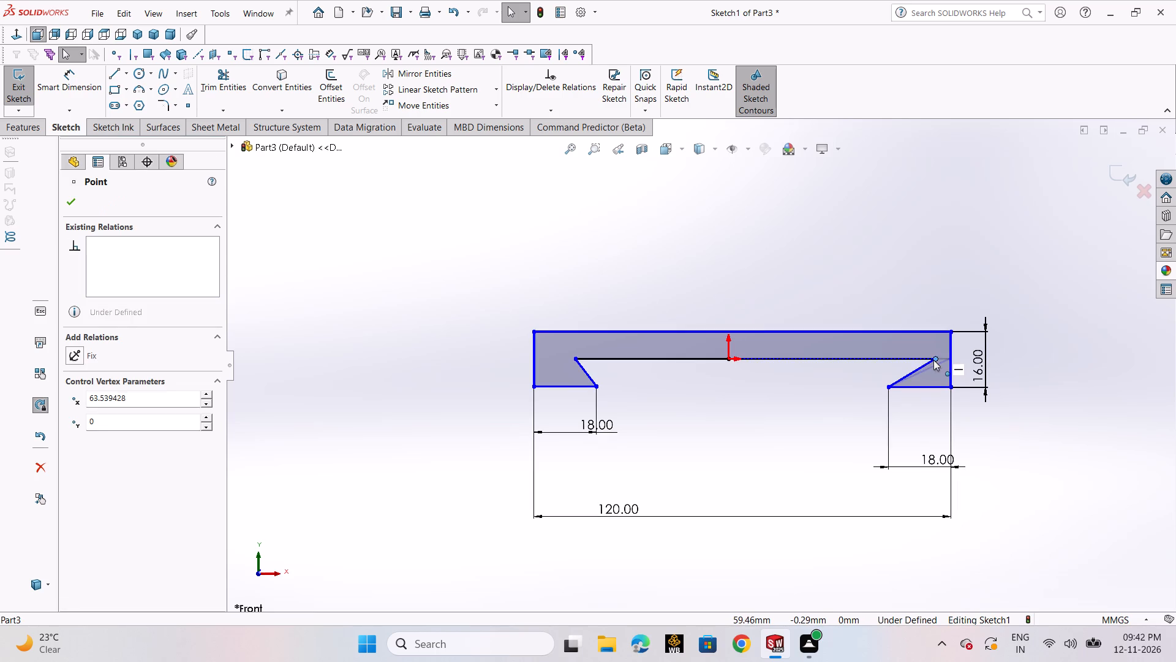
Move the right dovetail's inner corner further inward from the outer vertical edge, keeping it on the recess's horizontal line.
drag(933, 360, 925, 359)
click(901, 310)
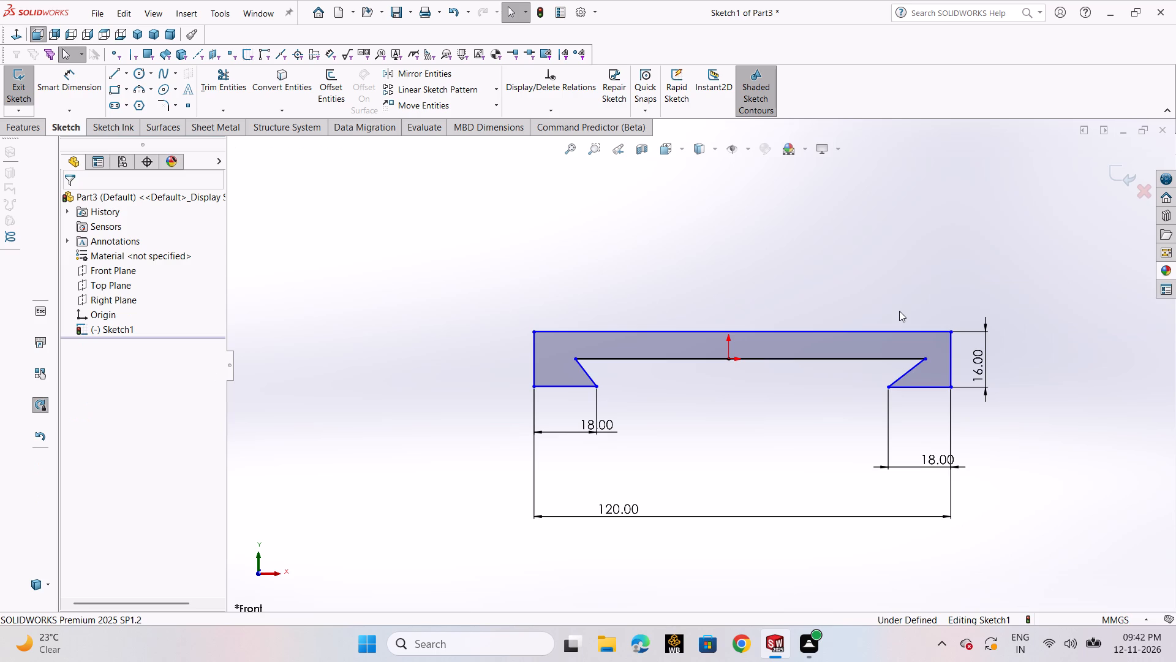
Dimension the angle between the left dovetail's slanted edge and the recess's horizontal line as 45°.
click(85, 91)
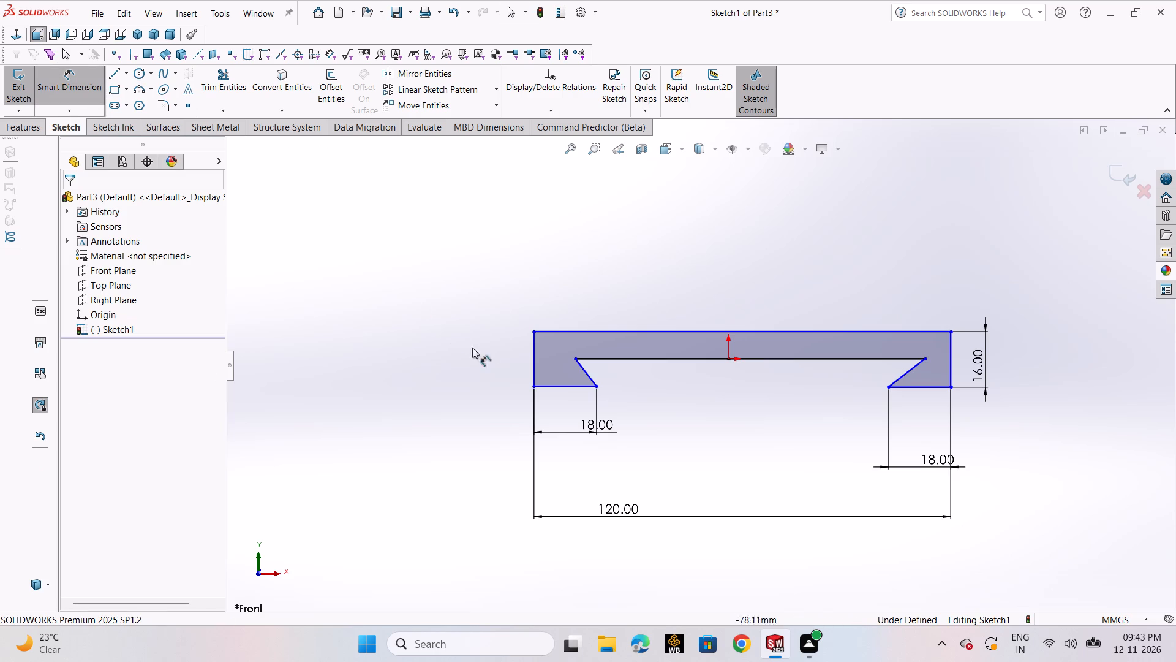
click(584, 375)
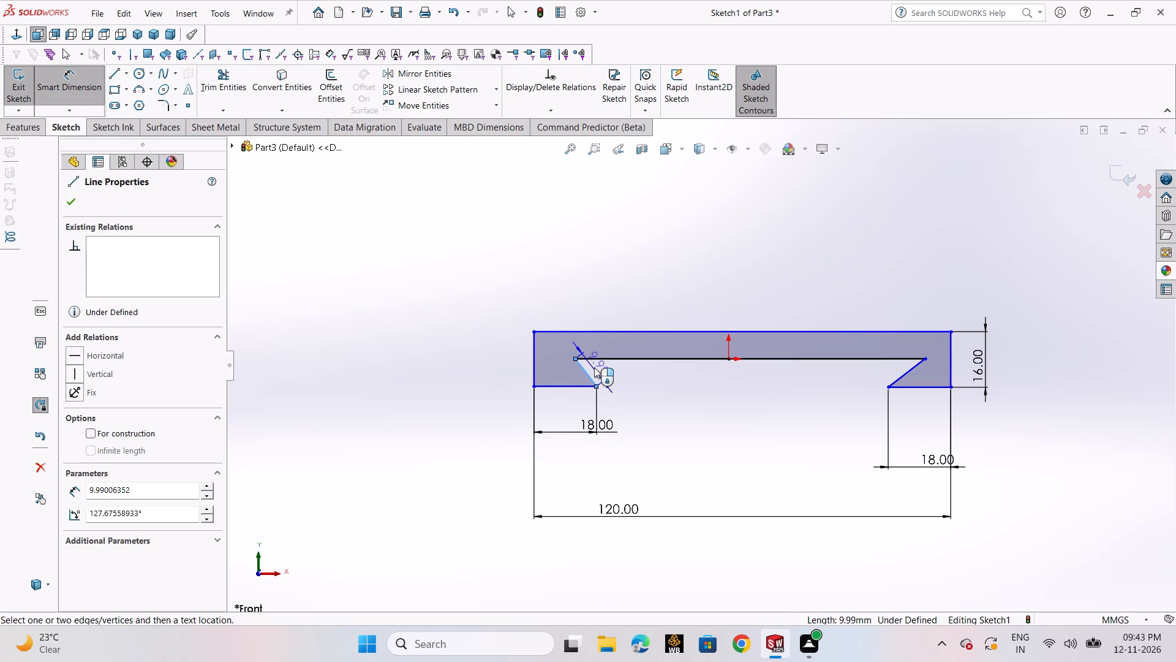
click(598, 360)
click(632, 381)
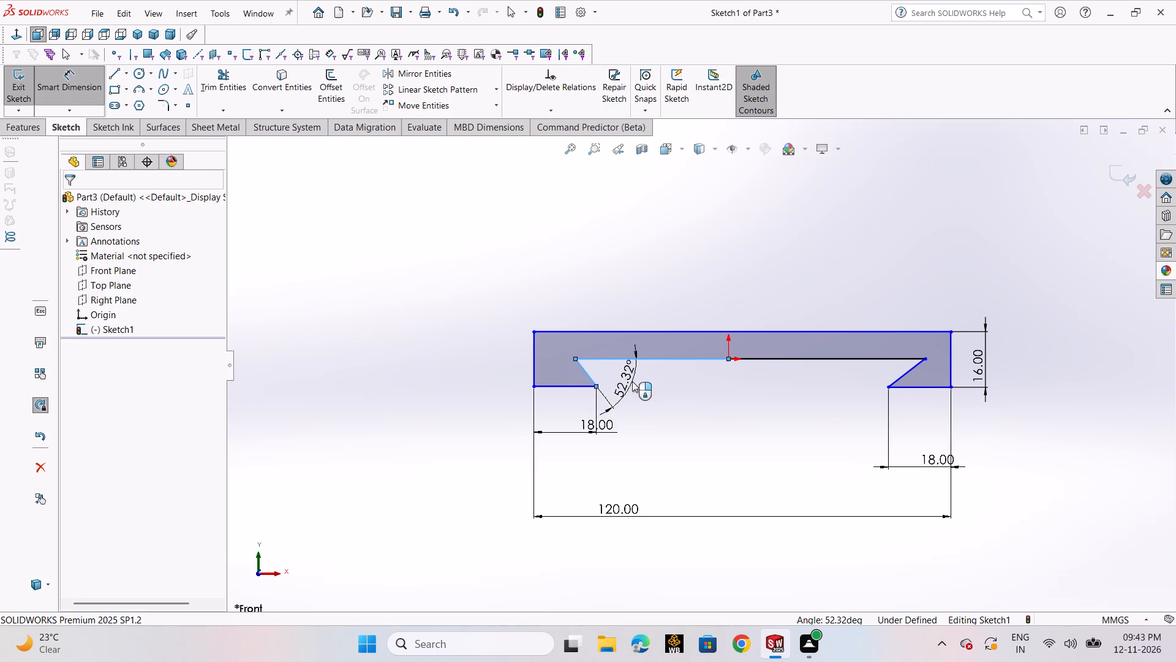
text(45)
key(Return)
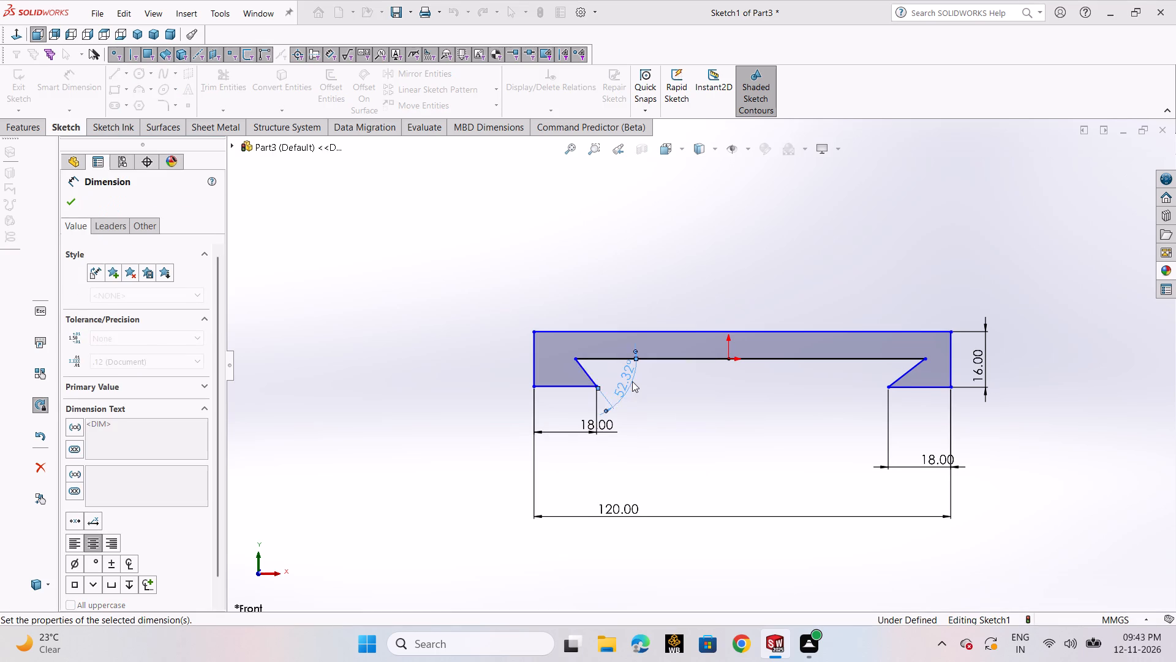
Dimension the angle between the right dovetail's slanted edge and the recess's horizontal line as 45°.
click(911, 372)
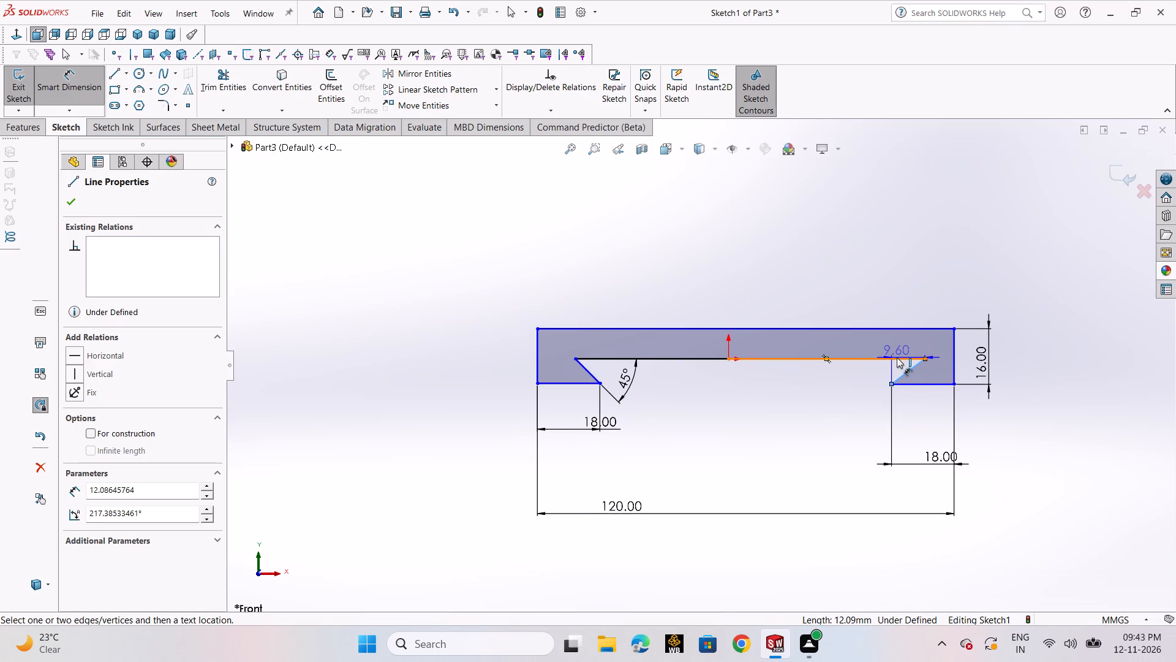
click(897, 357)
click(865, 373)
text(45)
key(Return)
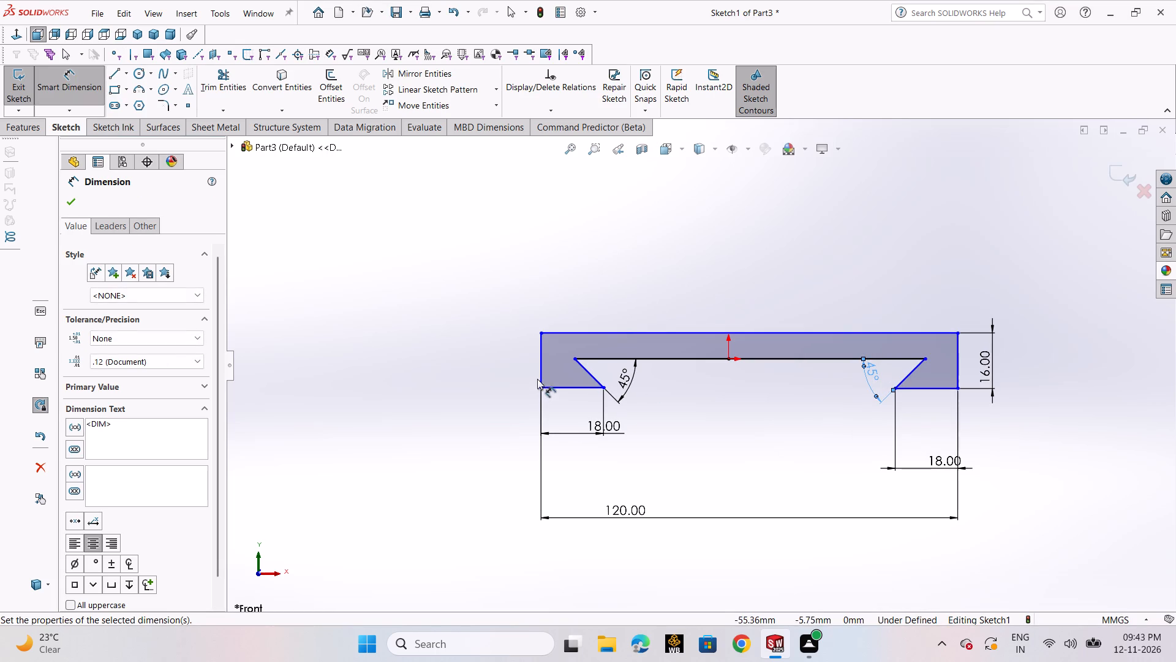
Dimension the profile's left outer vertical edge as 16 mm and finish dimensioning.
click(539, 376)
click(477, 363)
text(156)
key(Return)
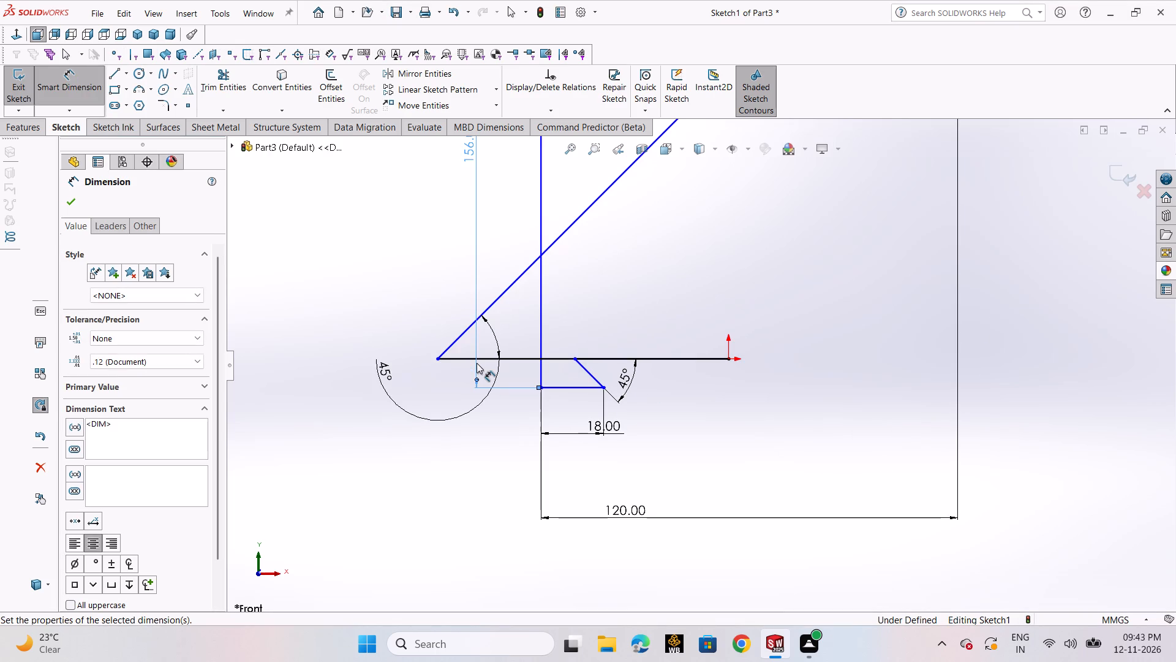
key(ctrl+z)
click(477, 363)
click(477, 363)
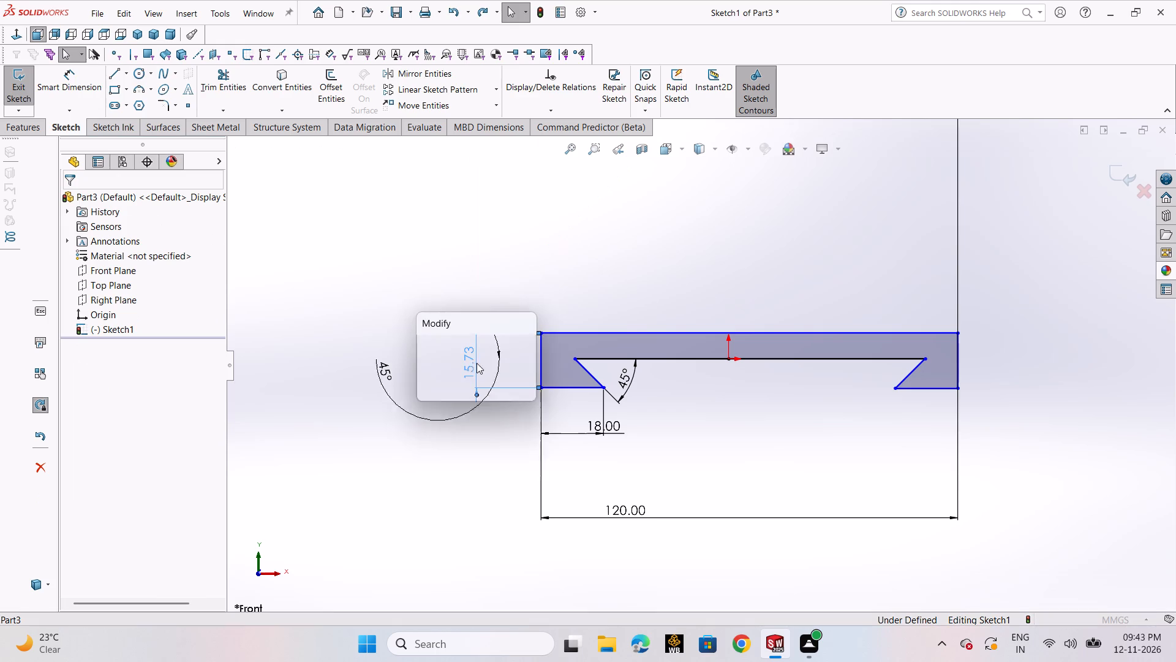
text(16)
key(Return)
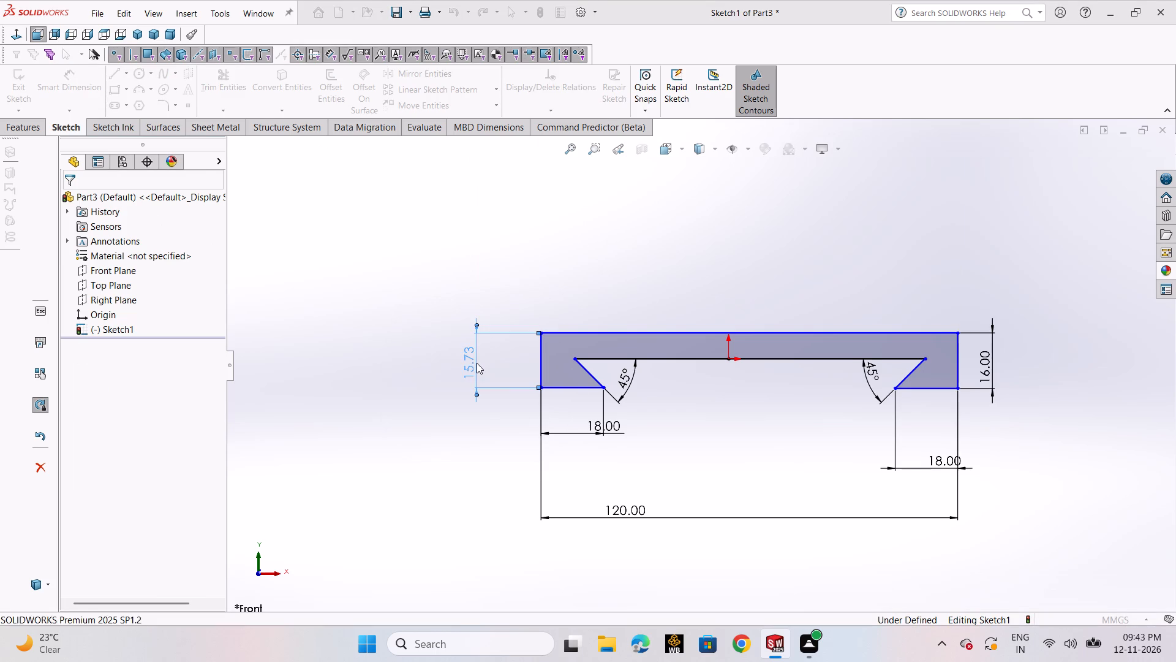
click(72, 197)
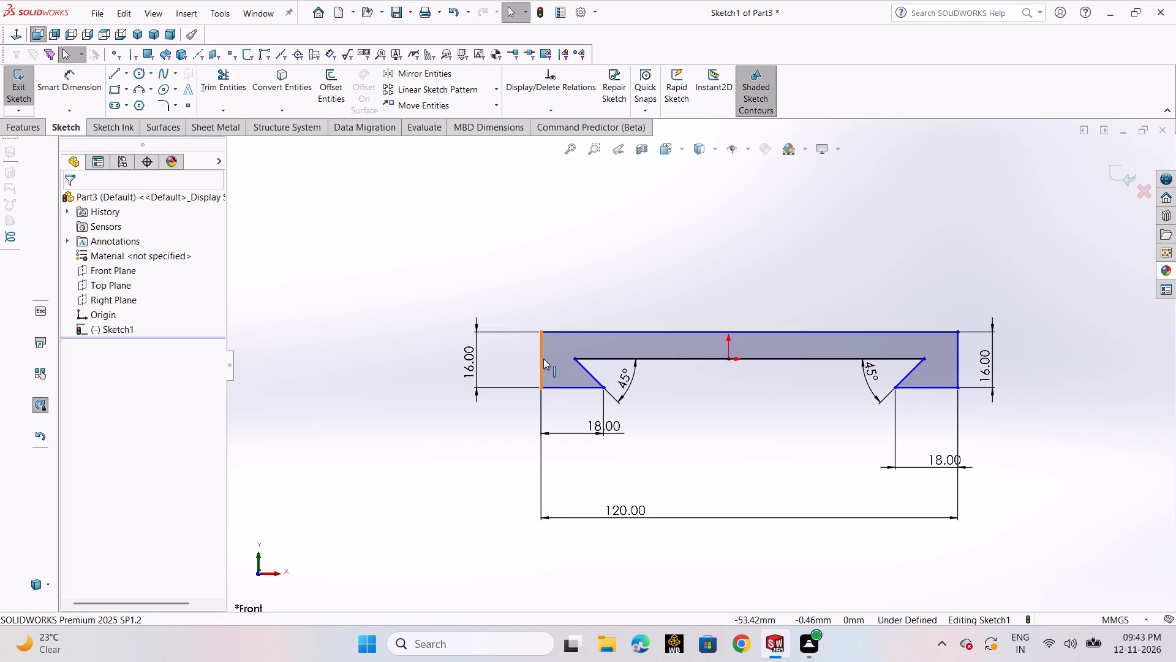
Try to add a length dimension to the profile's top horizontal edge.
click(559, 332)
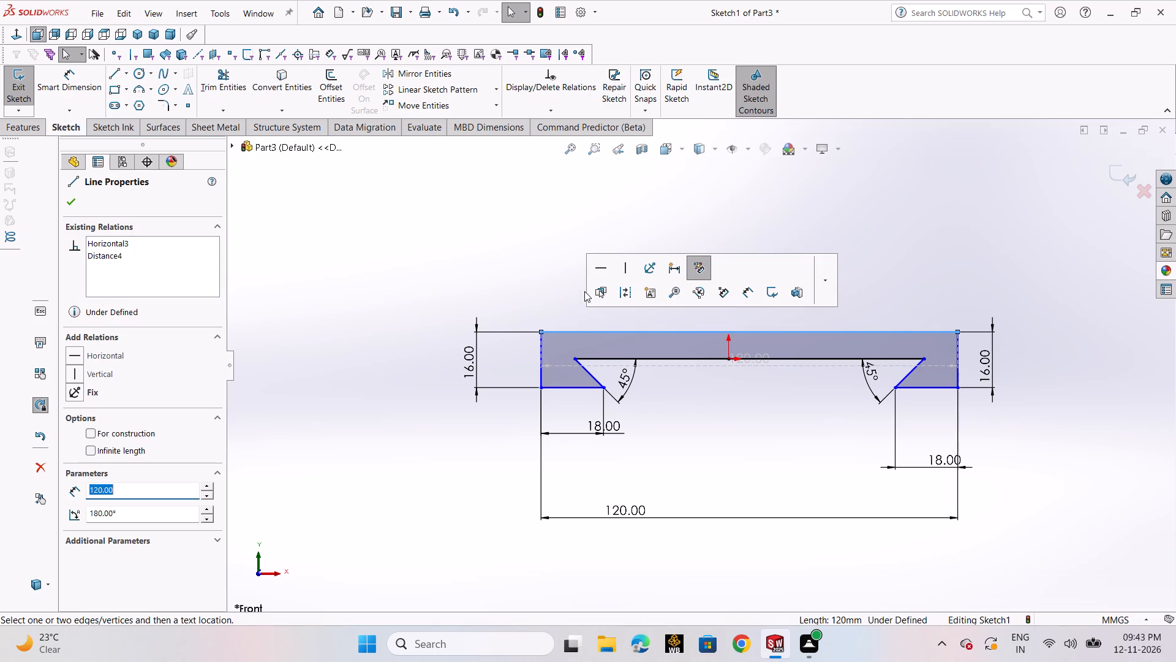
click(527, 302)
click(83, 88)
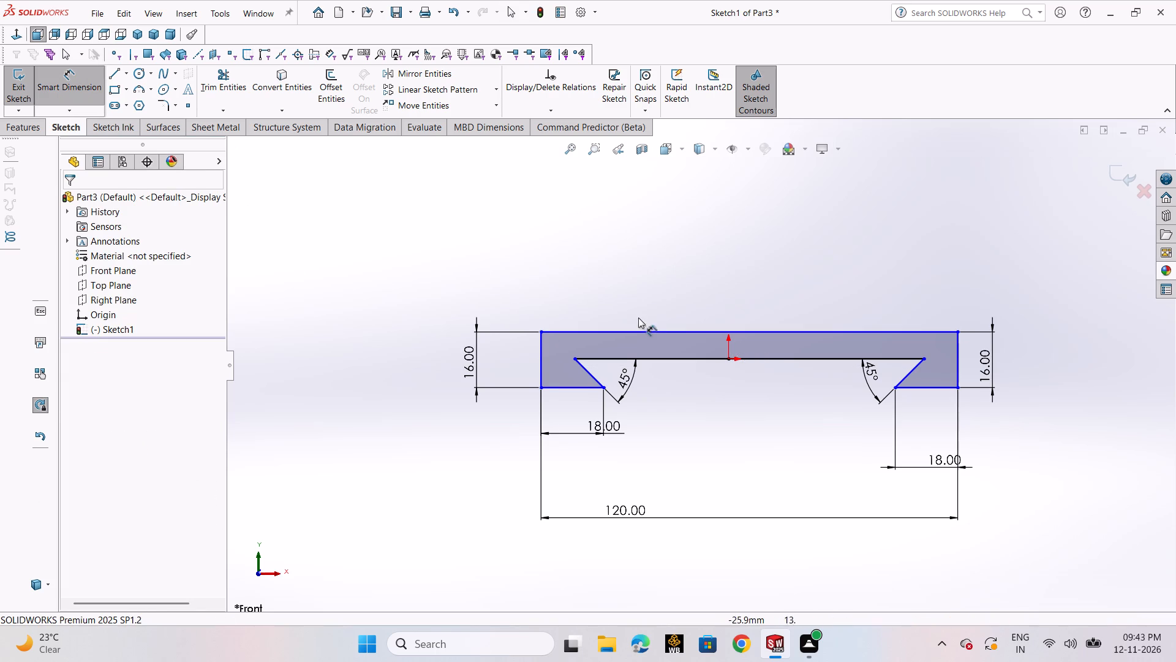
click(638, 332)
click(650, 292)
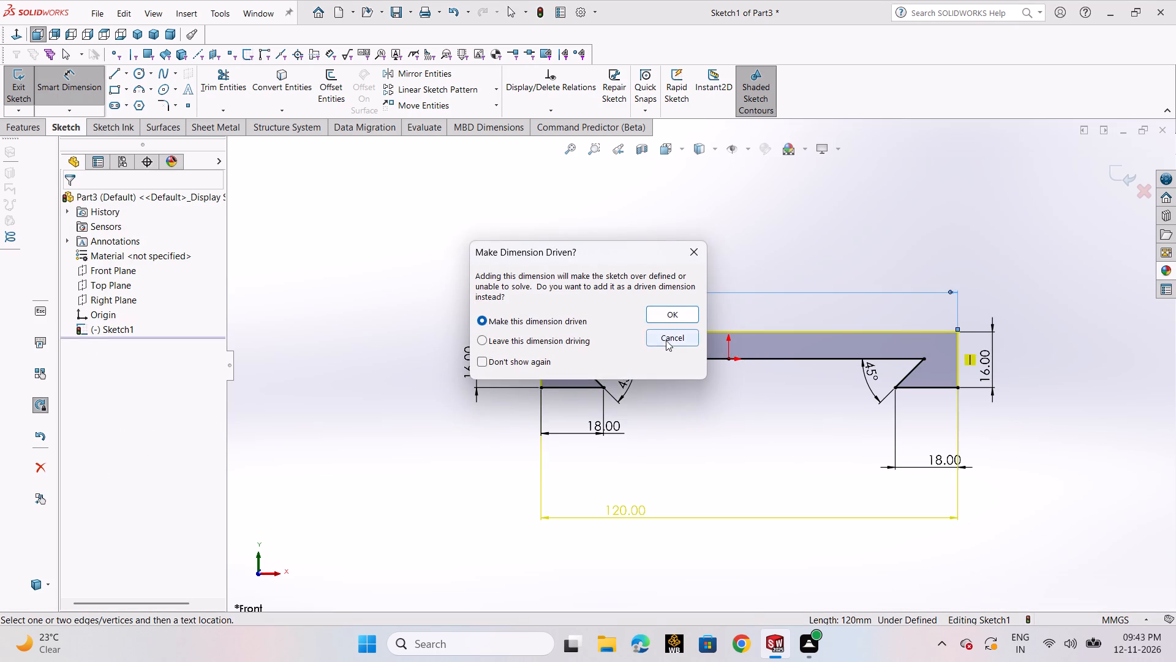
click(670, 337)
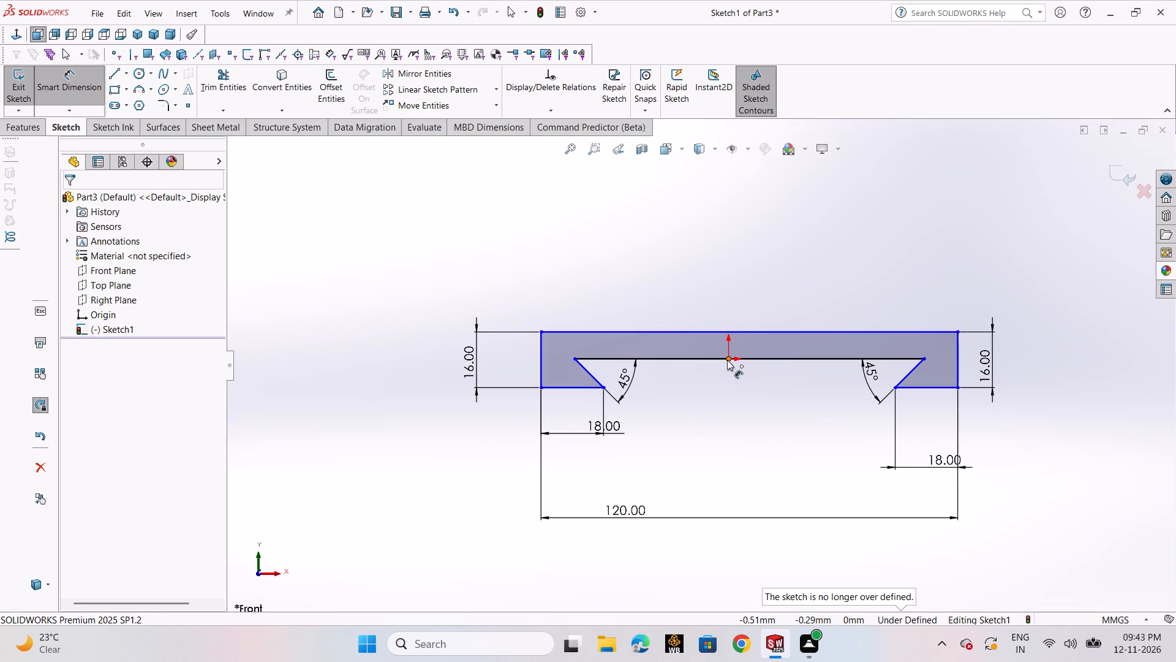
Dimension the horizontal distance from the origin to the profile's right outer vertical edge as 60 mm.
click(728, 362)
click(956, 349)
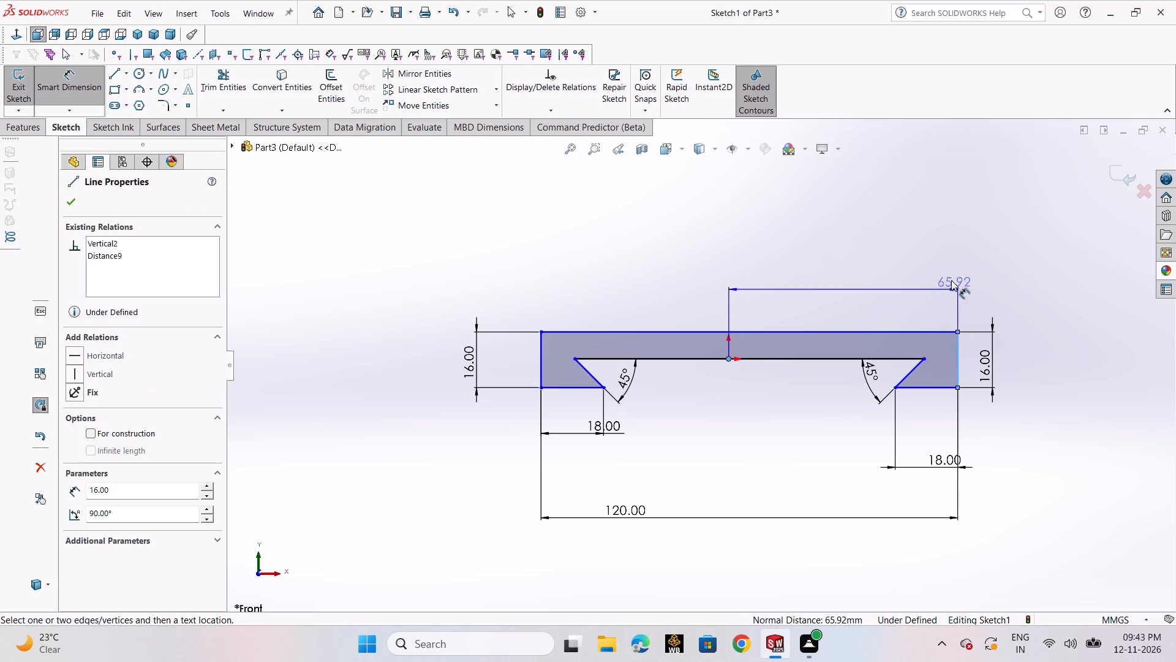
click(933, 264)
text(60)
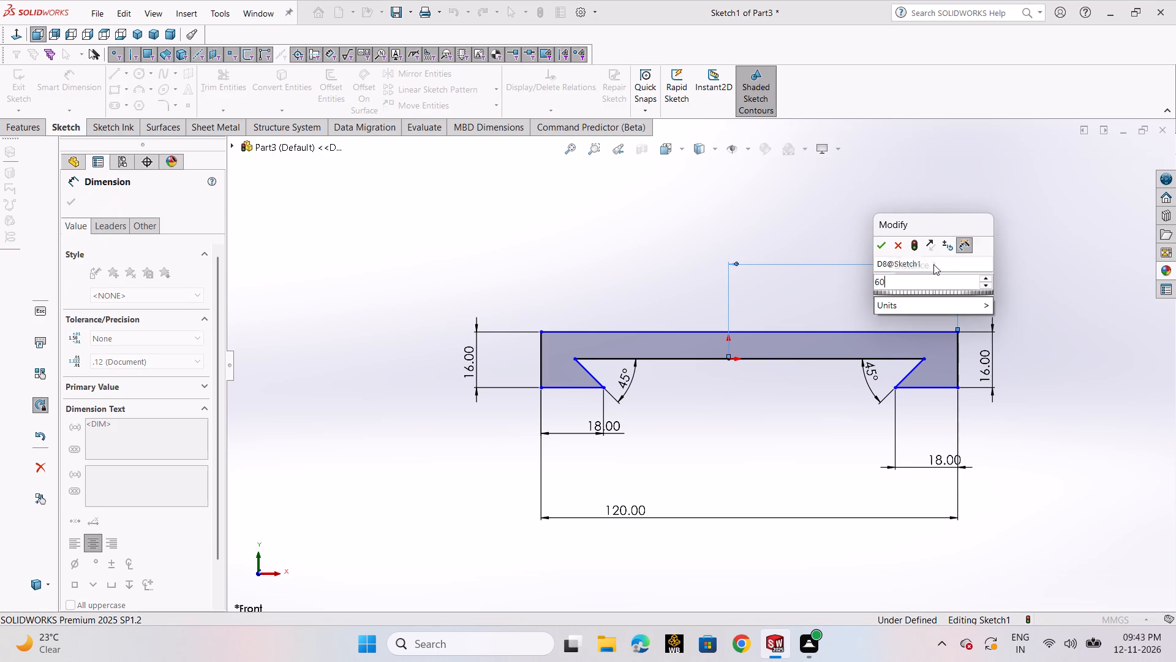
key(Return)
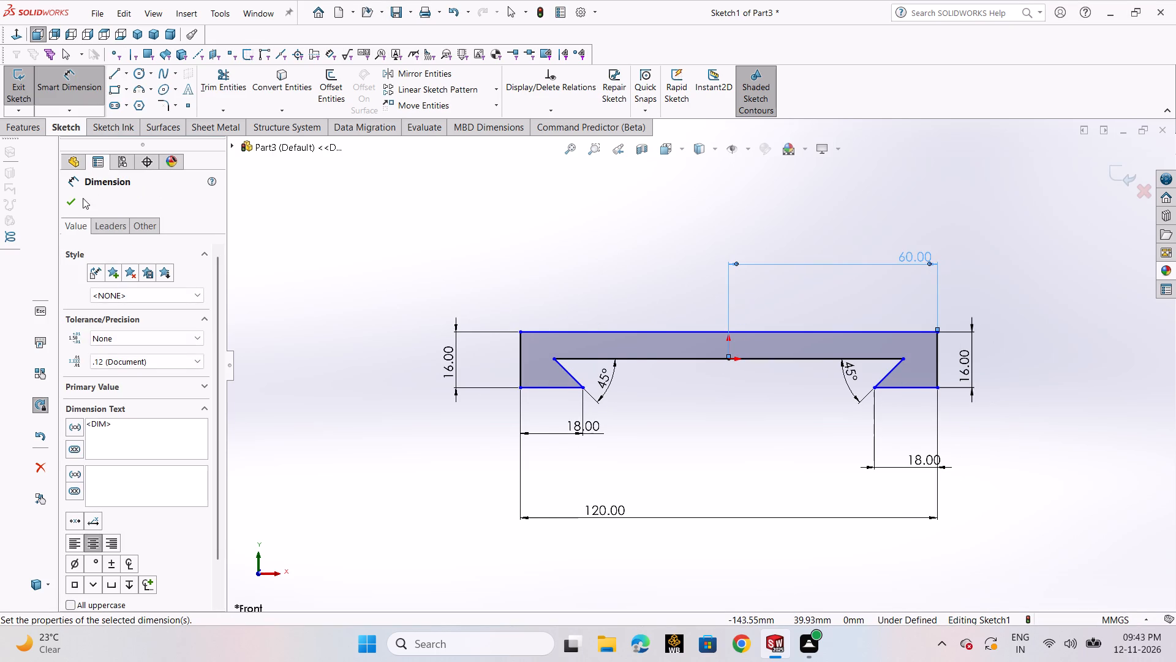
click(78, 200)
click(535, 261)
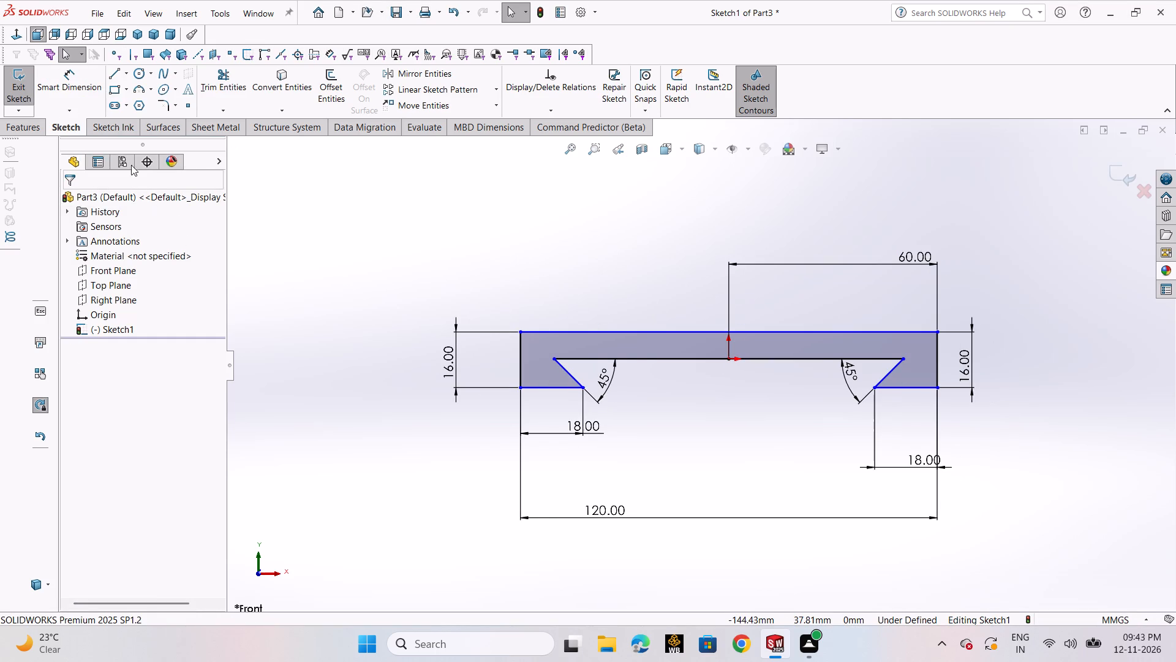
Dimension the horizontal distance between the left outer vertical edge and the left dovetail's inner corner as 10 mm.
click(102, 94)
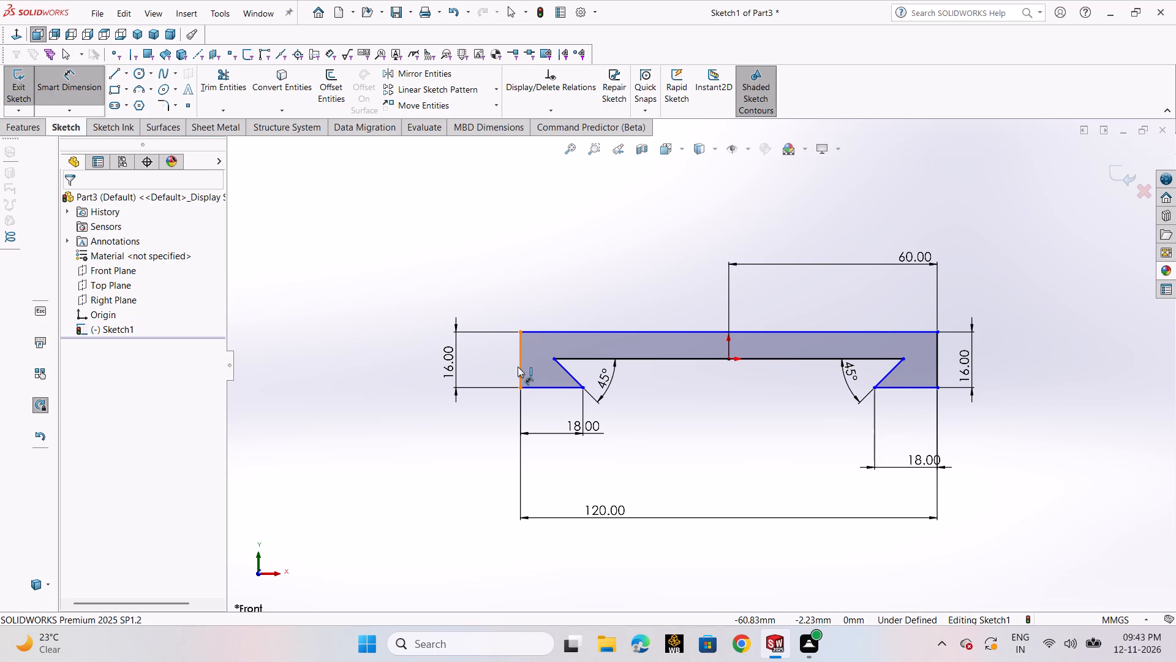
click(518, 367)
click(556, 357)
click(548, 287)
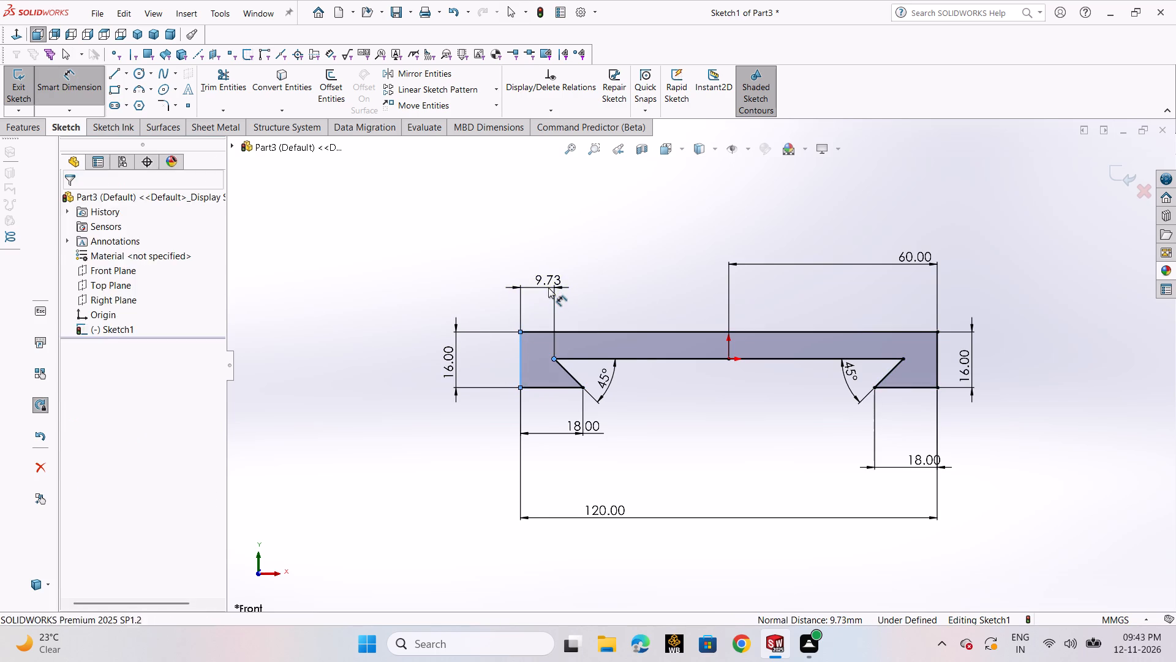
text(10)
key(Return)
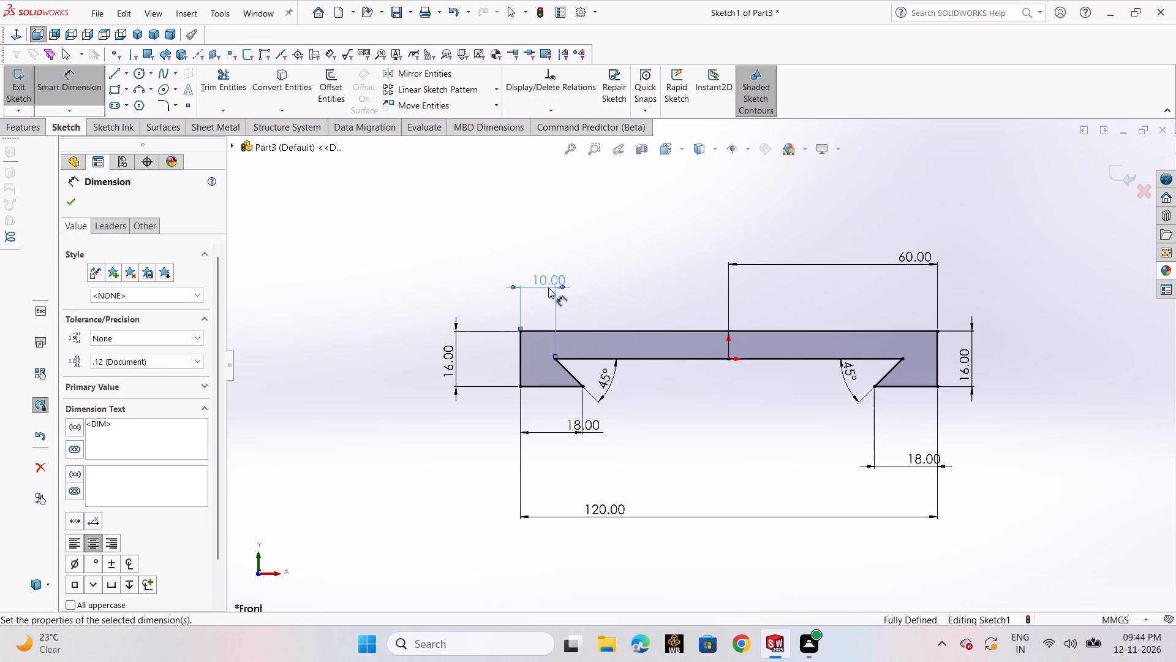
click(68, 205)
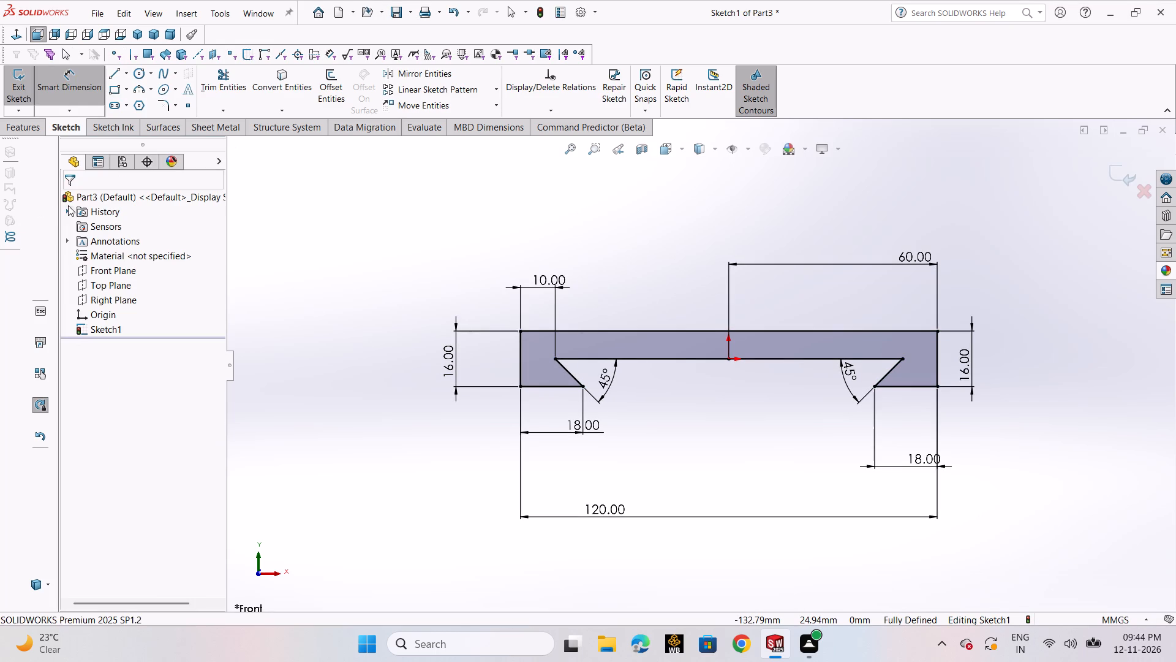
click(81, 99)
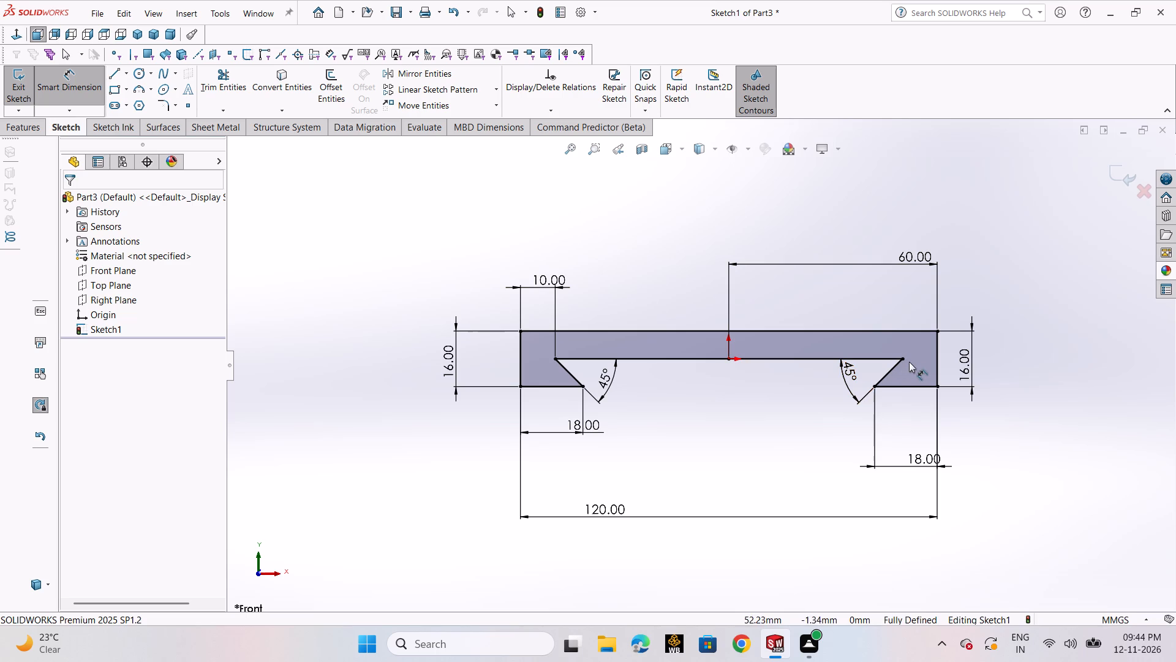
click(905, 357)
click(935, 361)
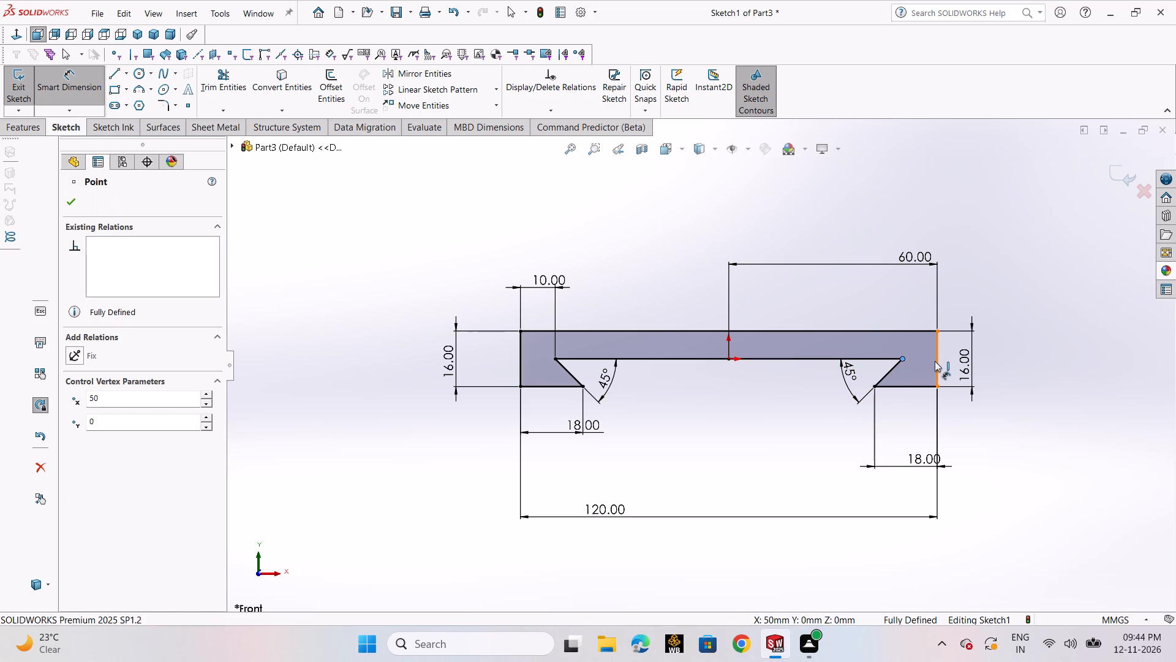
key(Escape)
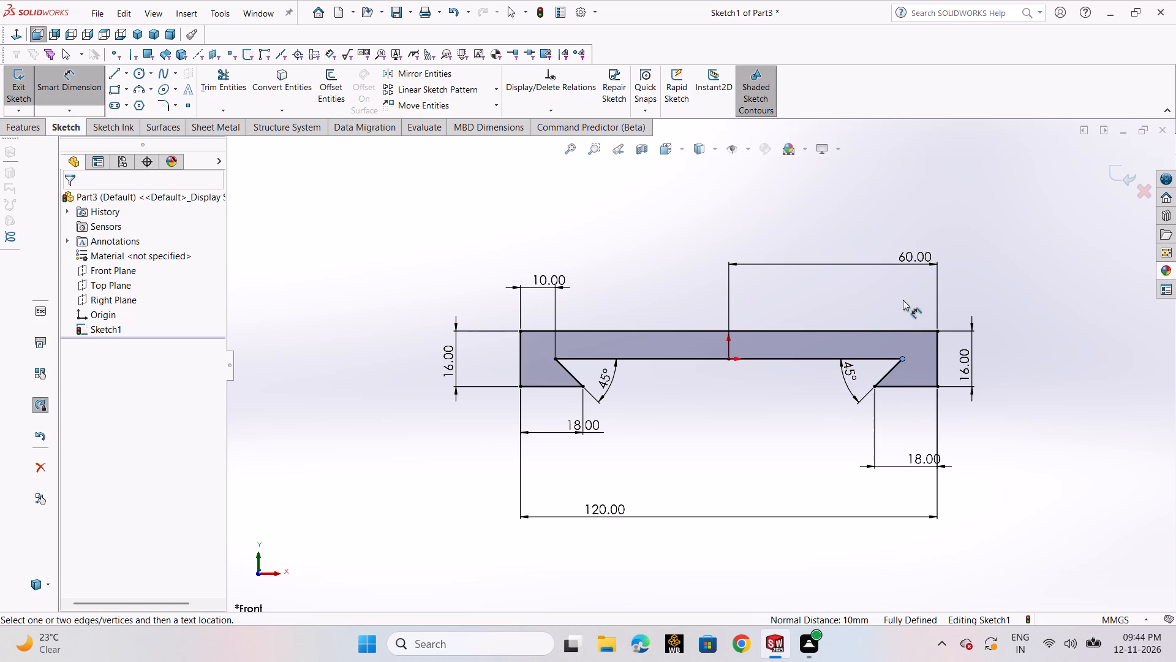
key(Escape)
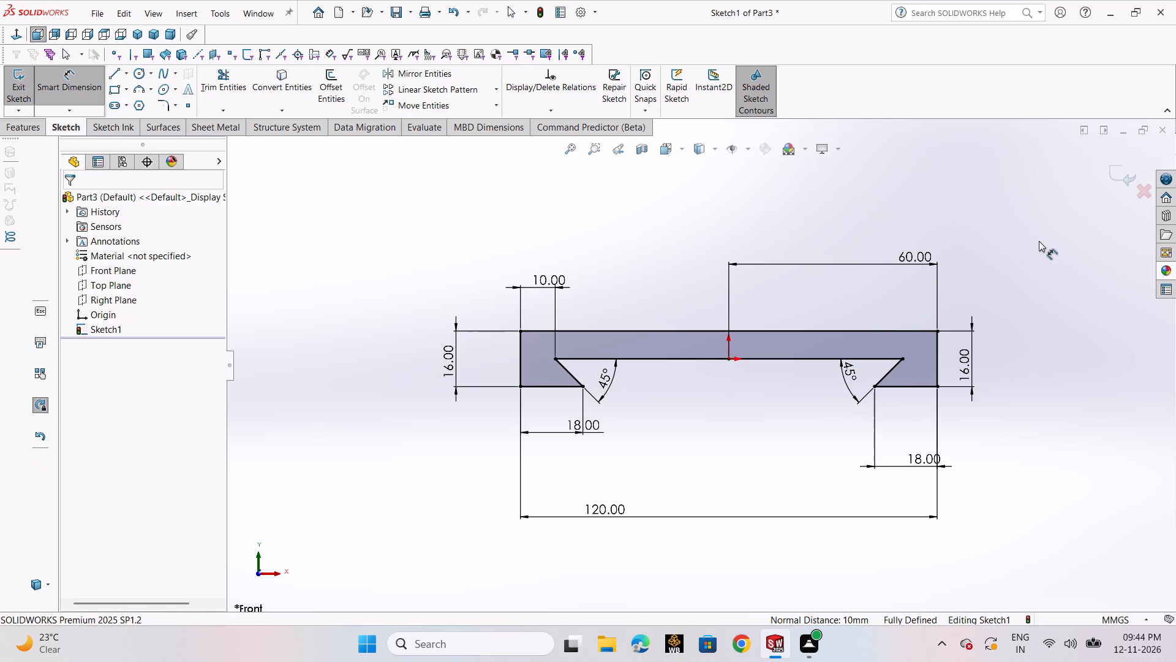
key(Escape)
Exit the dovetail profile sketch, keeping its changes.
click(1113, 174)
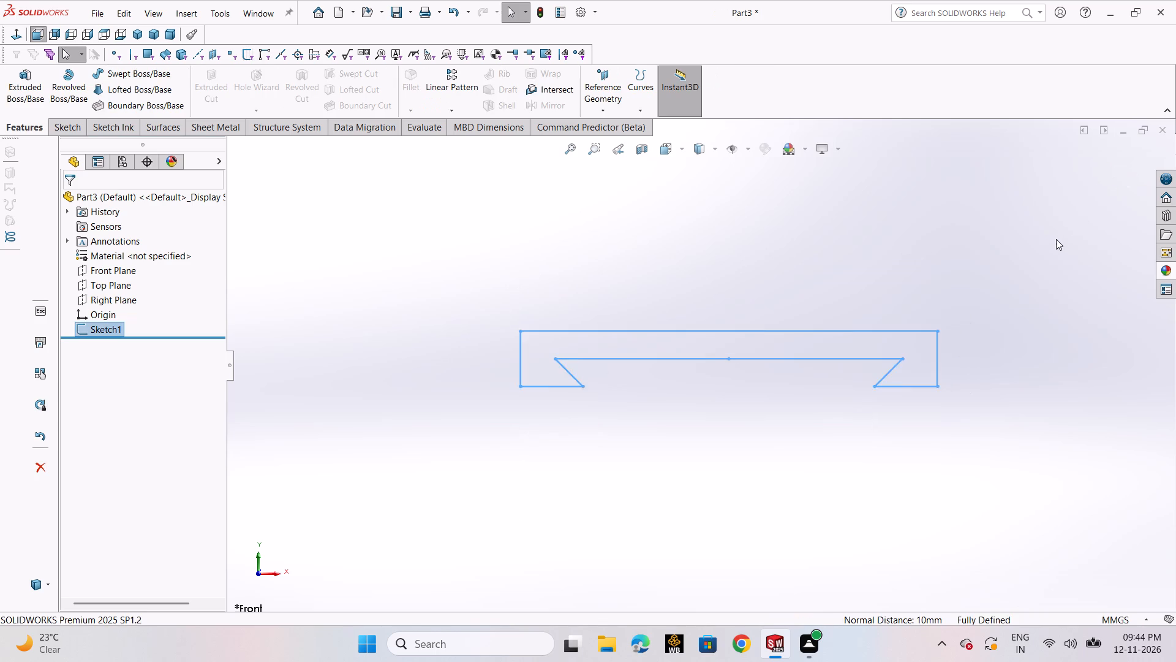
Extrude the dovetail profile as a boss with a Blind depth of 60 mm in the reversed direction.
scroll(1054, 241, up, 1)
middle_drag(1054, 241, 997, 291)
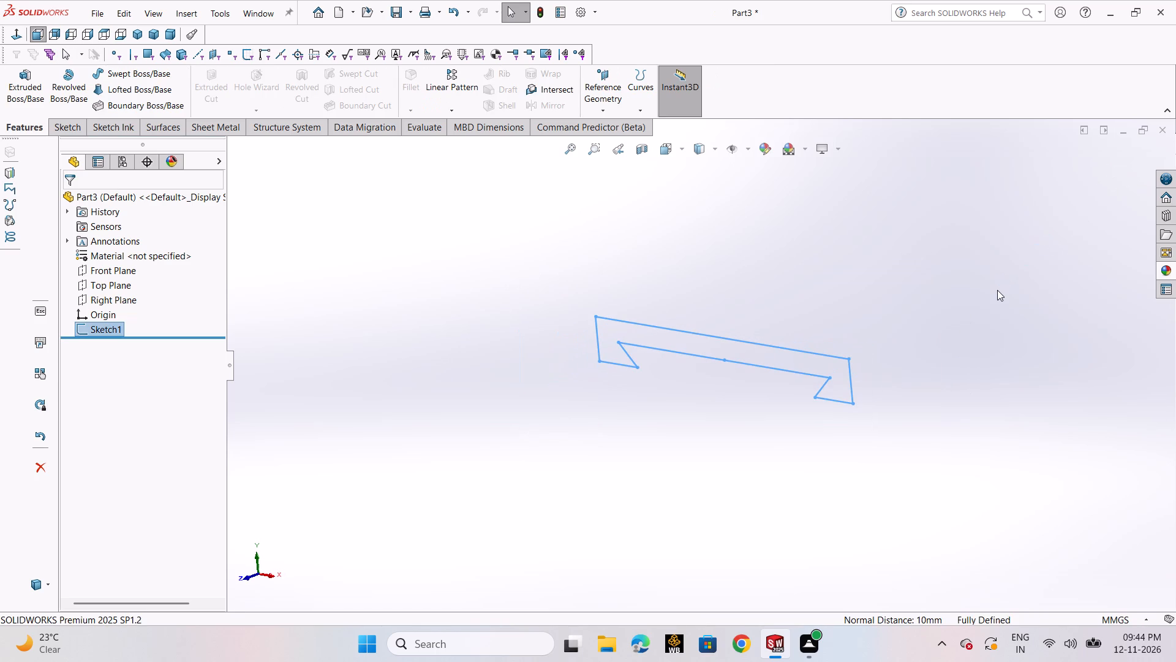
click(18, 74)
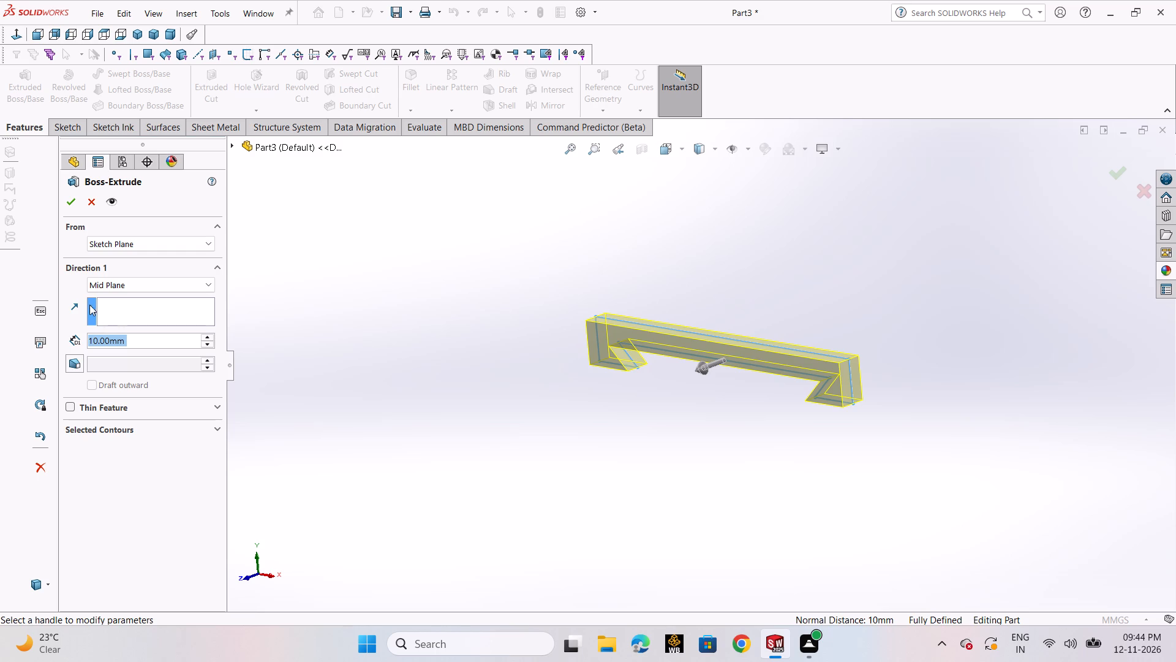
click(93, 284)
click(99, 299)
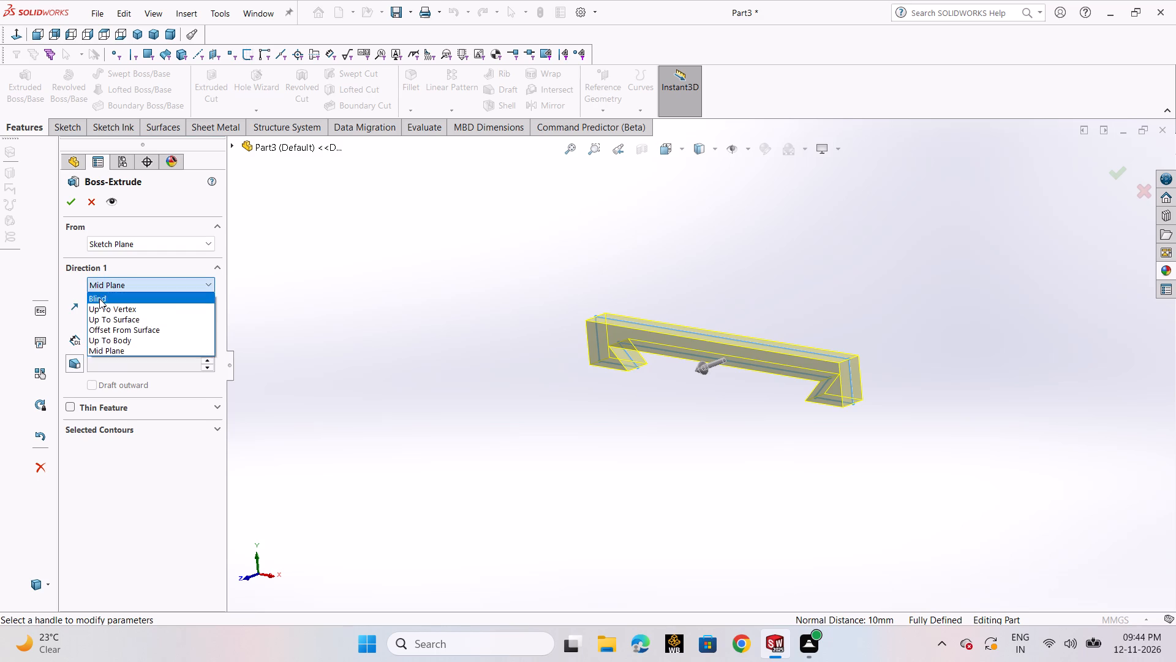
click(79, 290)
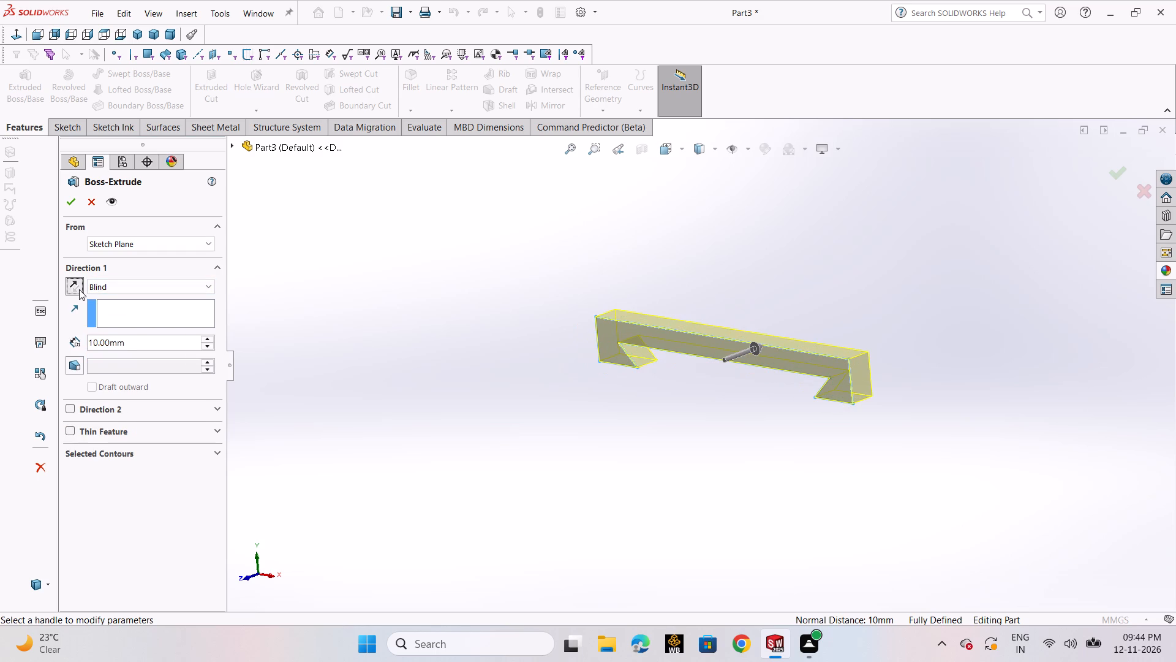
click(143, 344)
click(143, 344)
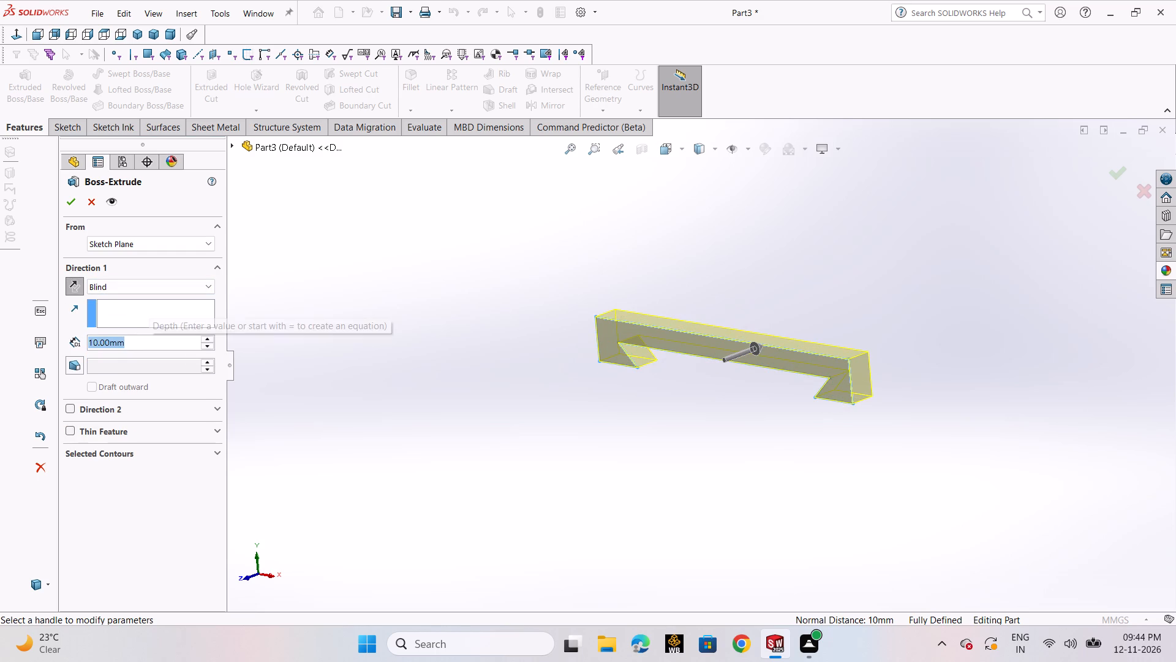
text(60)
key(Return)
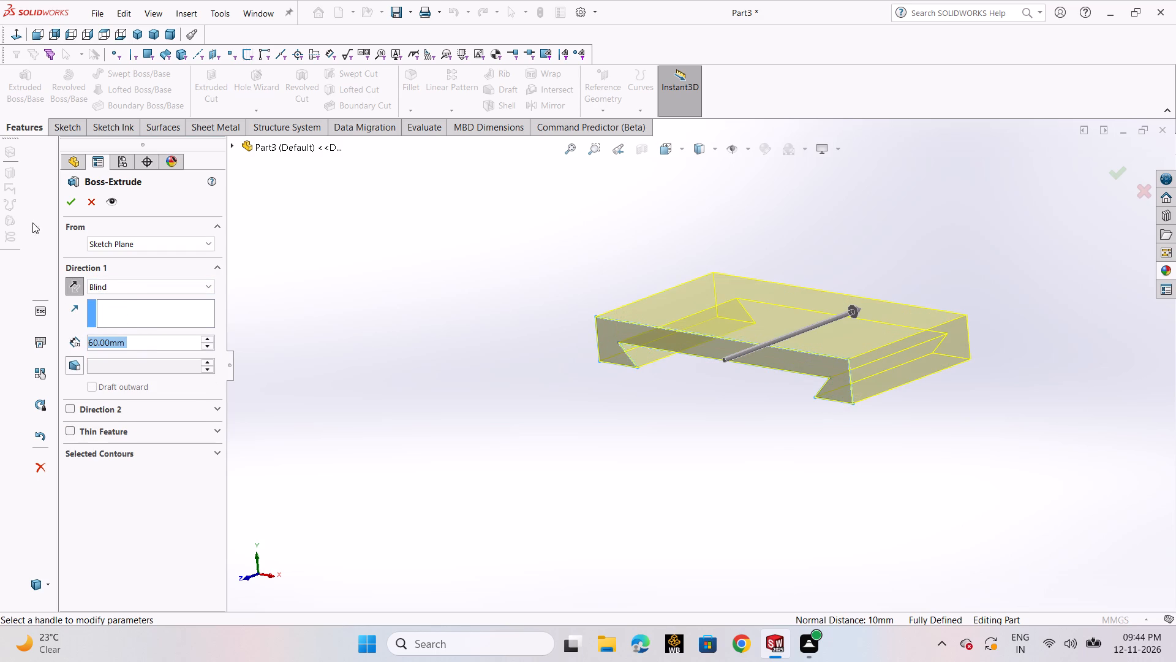
click(64, 202)
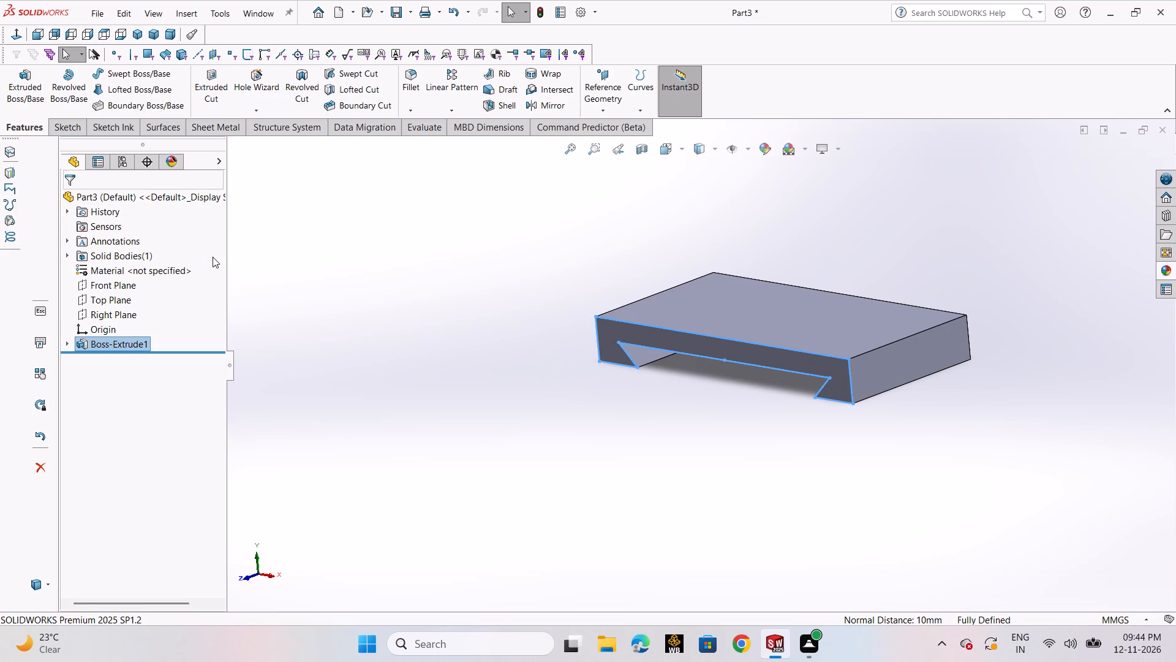
Start a new sketch on the top face of the extruded dovetail block.
click(725, 332)
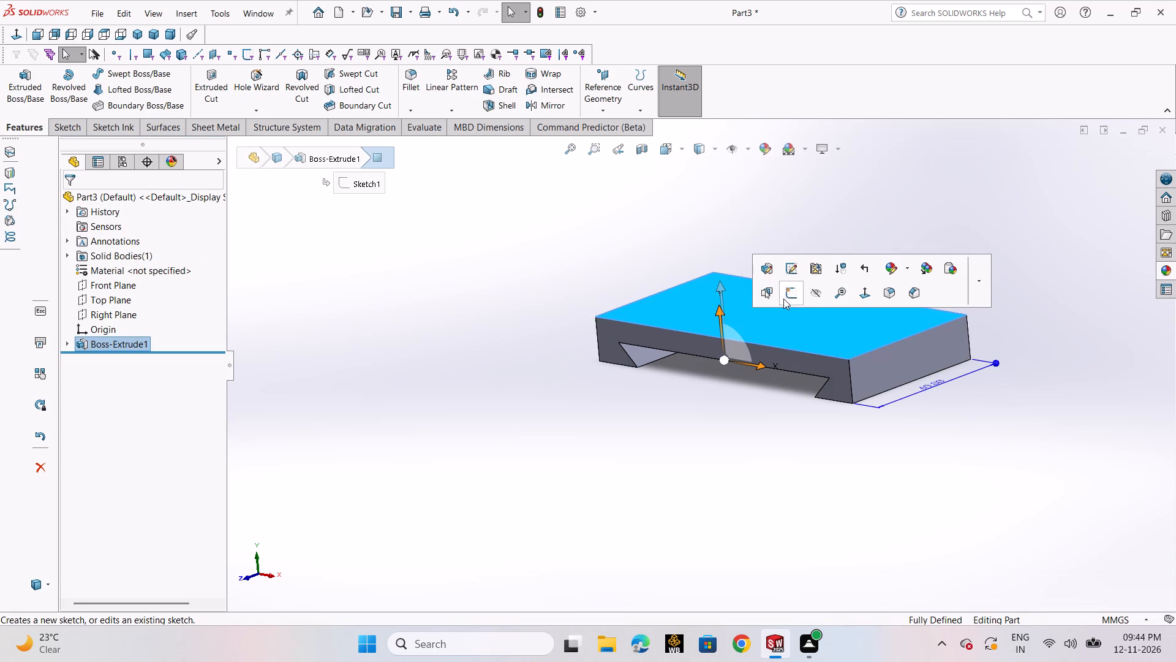
click(788, 297)
scroll(775, 313, up, 6)
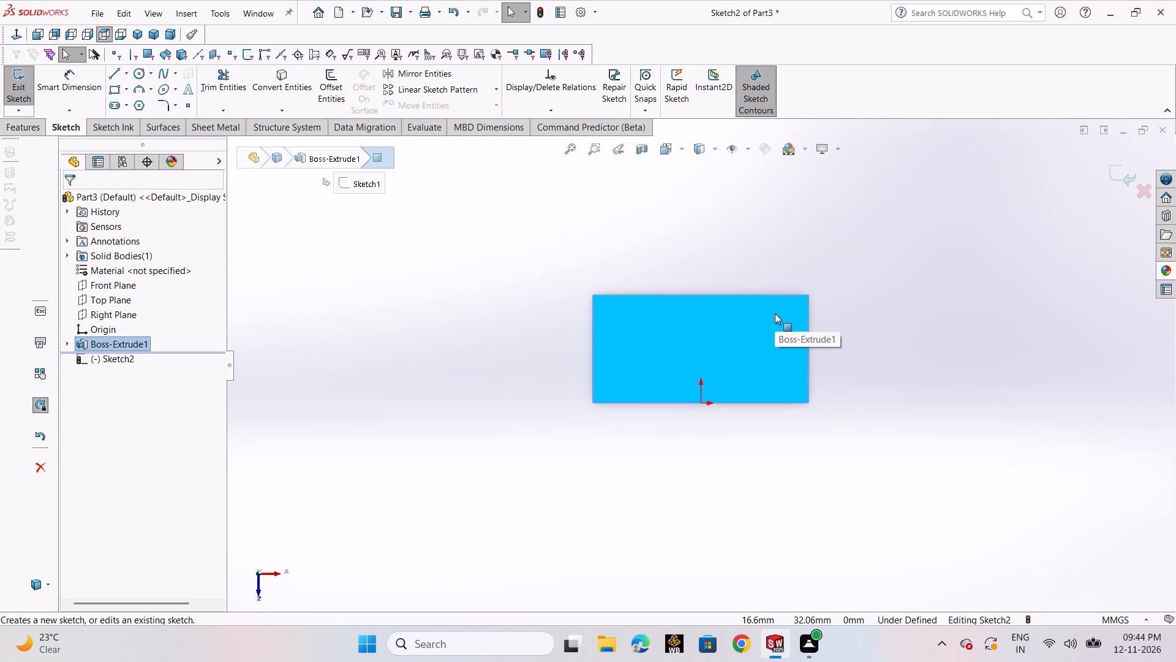
Sketch four circles, each about 5 to 6 mm in radius, in a two-by-two arrangement near the top face's corners.
click(141, 74)
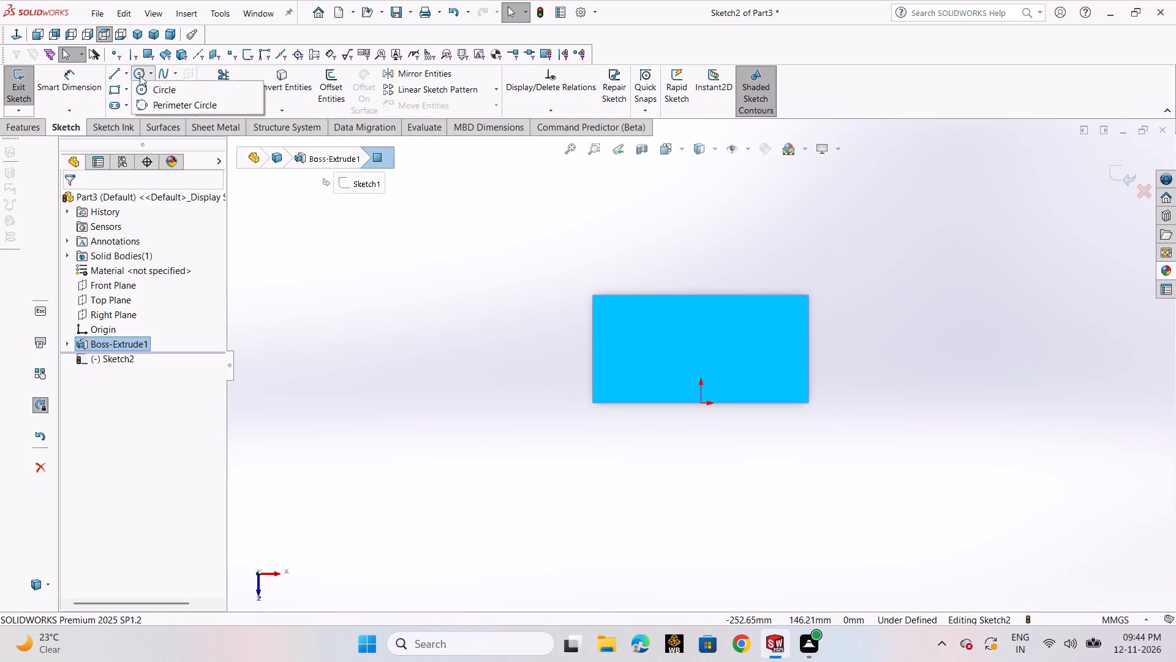
click(144, 91)
click(762, 325)
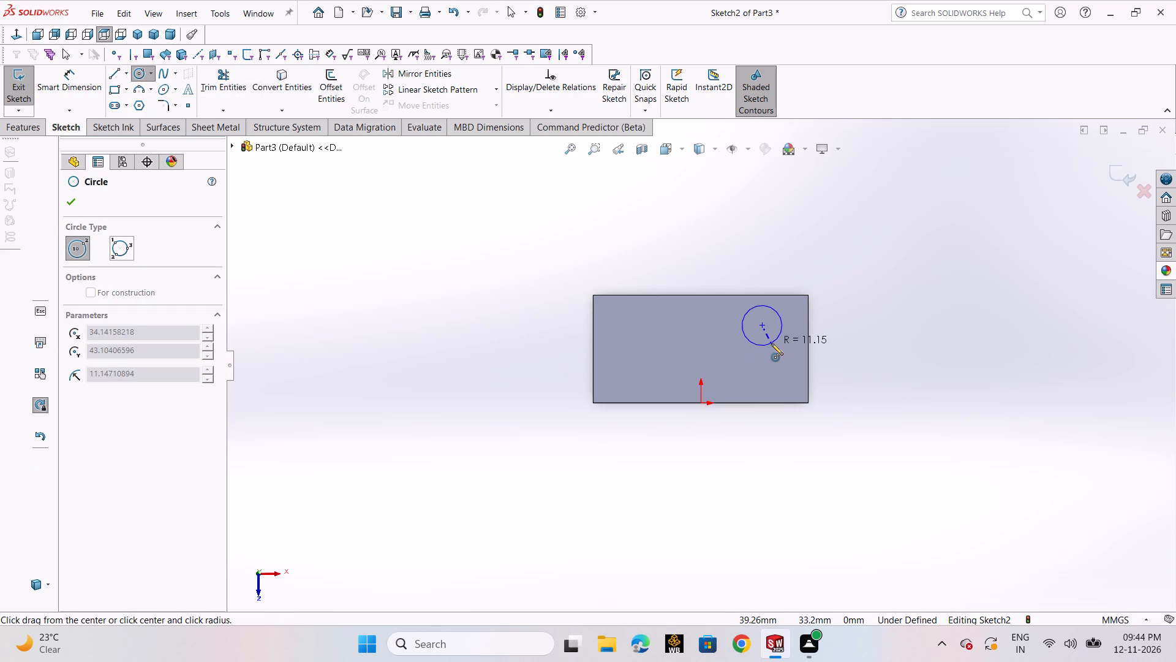
click(771, 329)
click(759, 380)
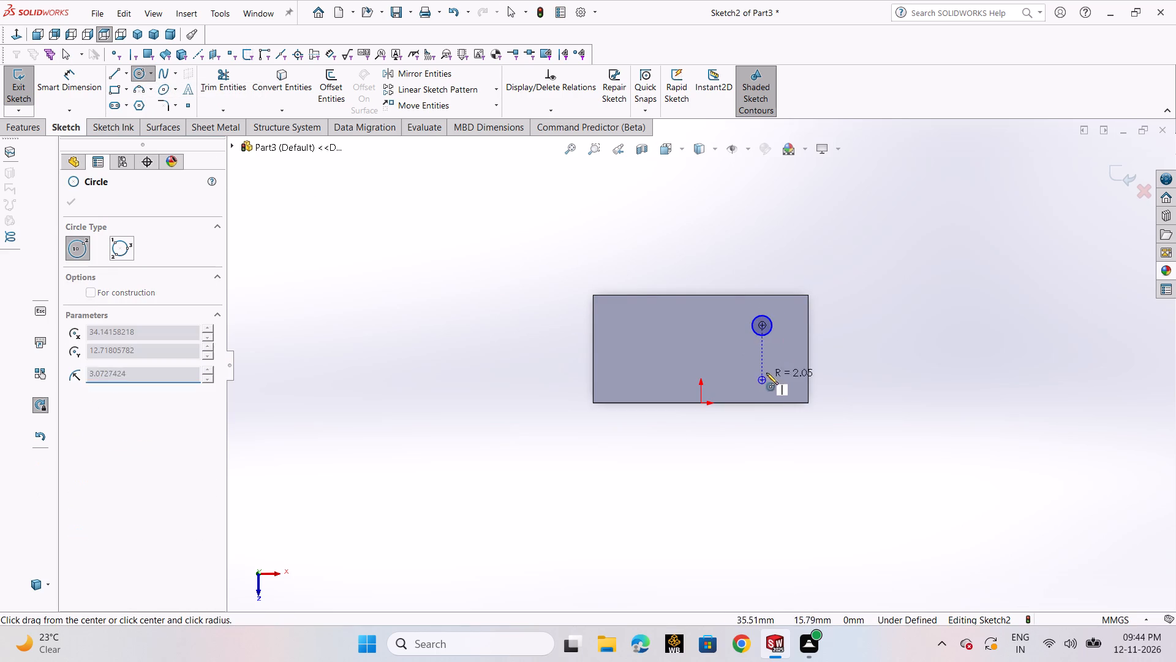
click(767, 371)
click(625, 324)
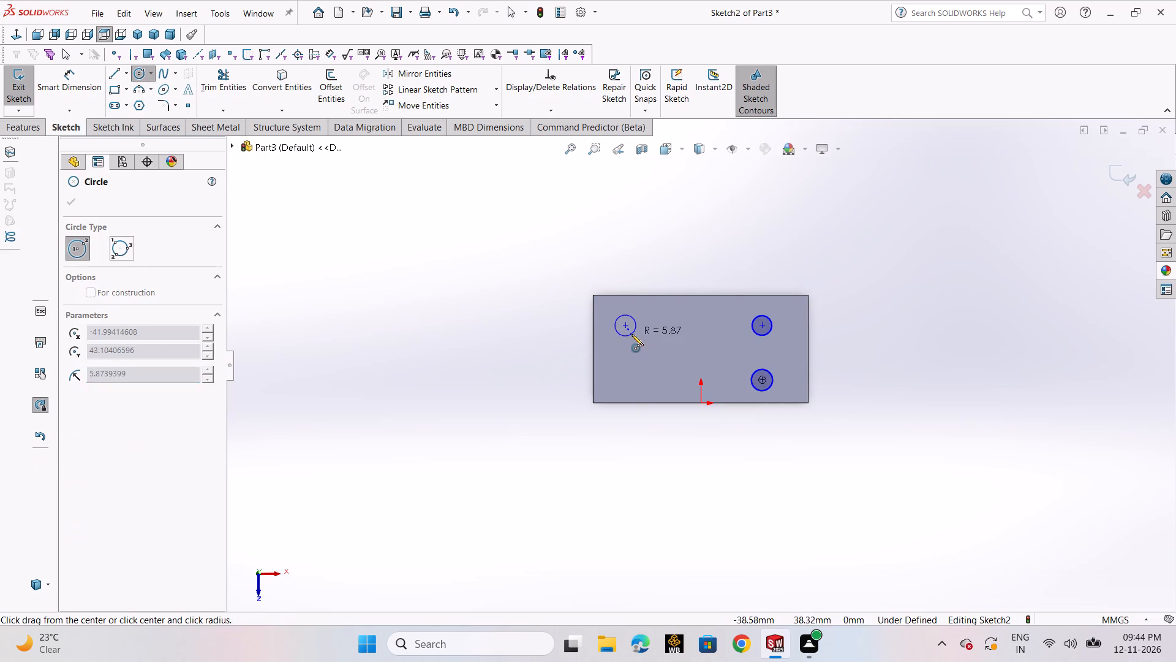
click(631, 334)
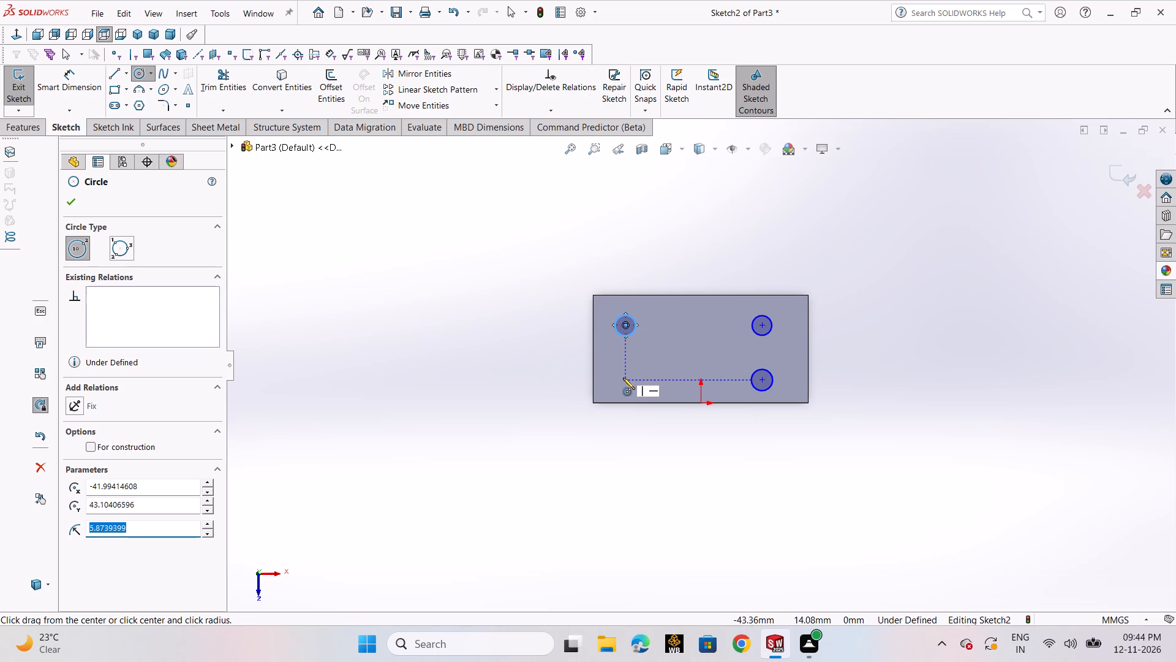
click(623, 378)
click(632, 386)
right_click(632, 386)
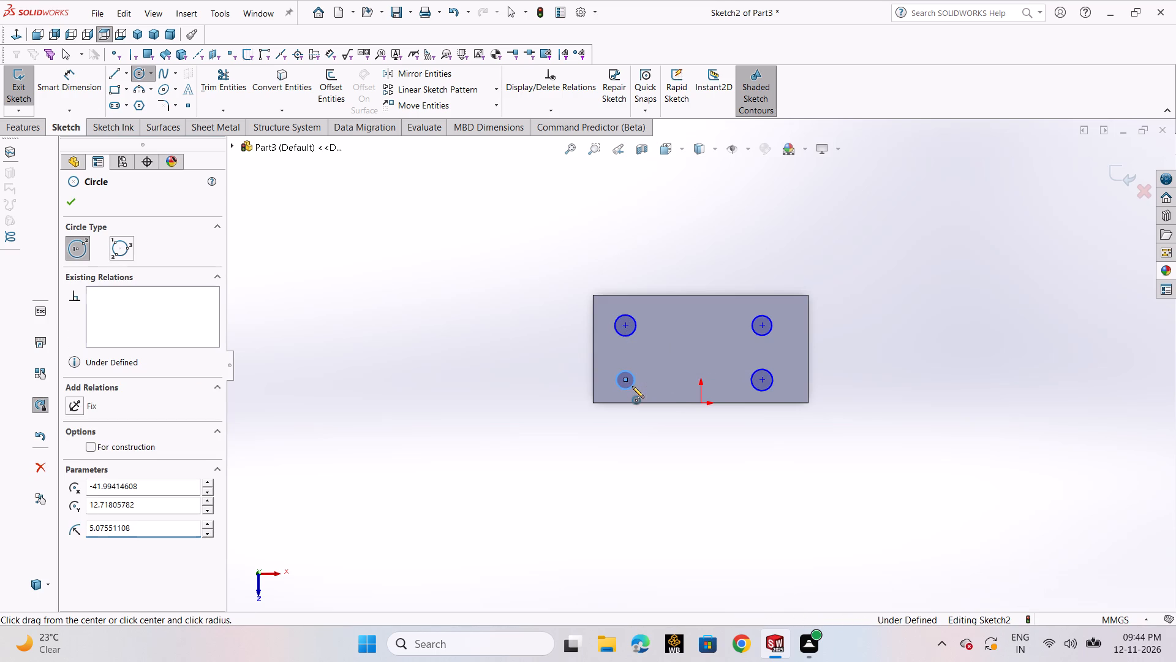
click(660, 398)
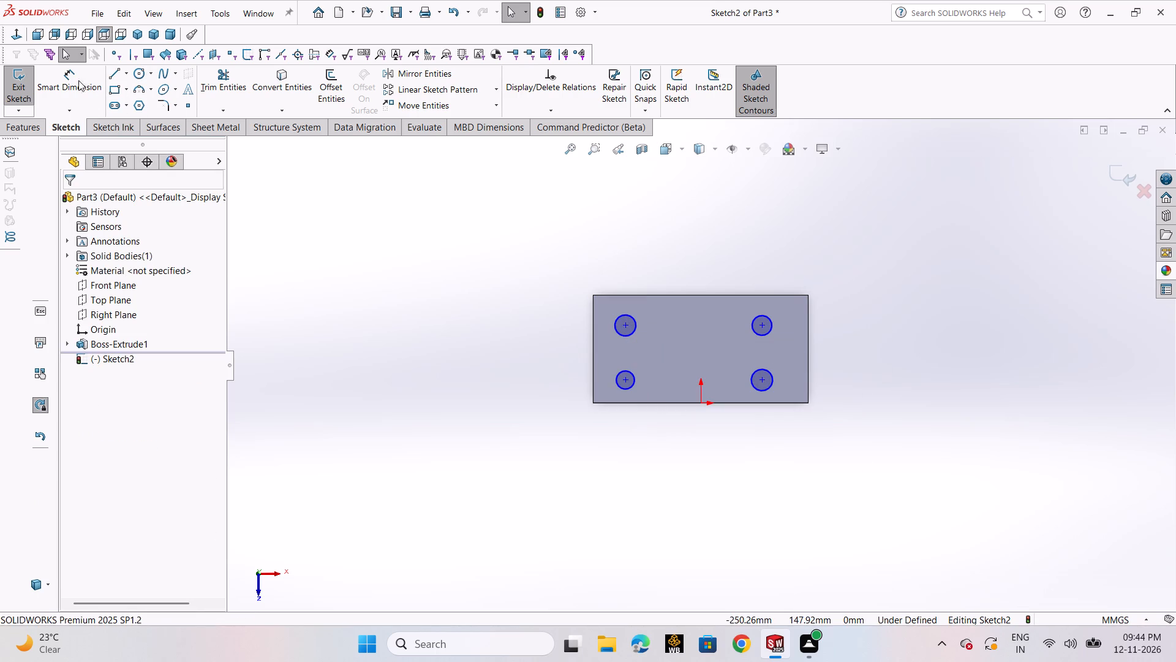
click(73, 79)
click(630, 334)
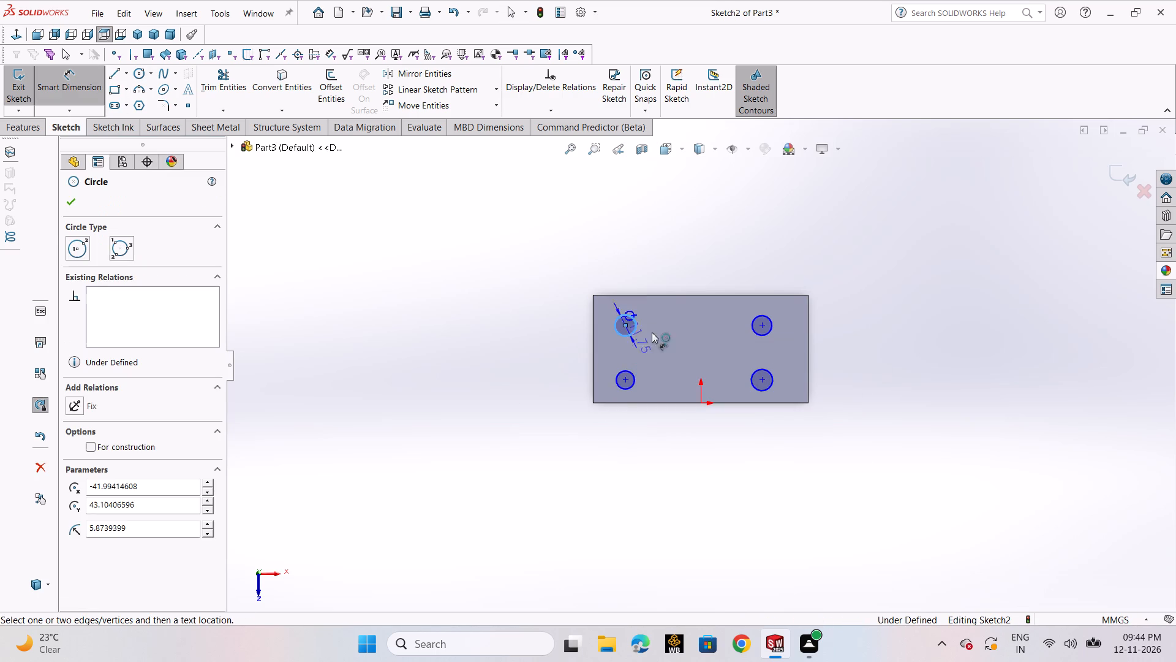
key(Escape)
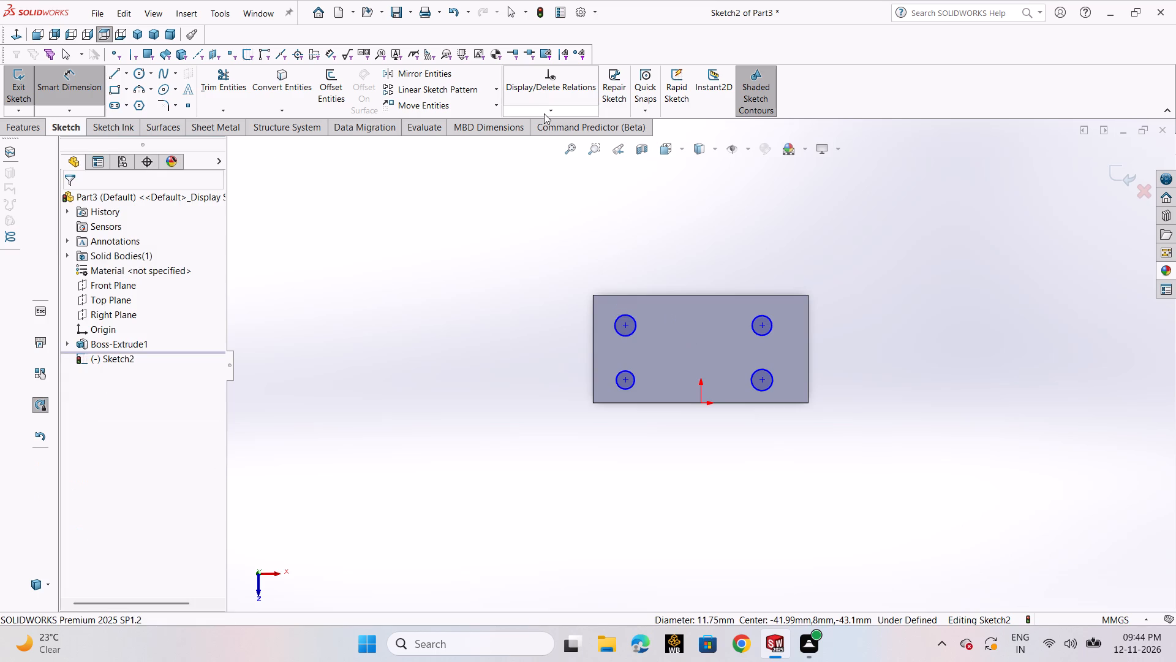
Add an Equal relation between all four circles.
click(544, 115)
click(546, 141)
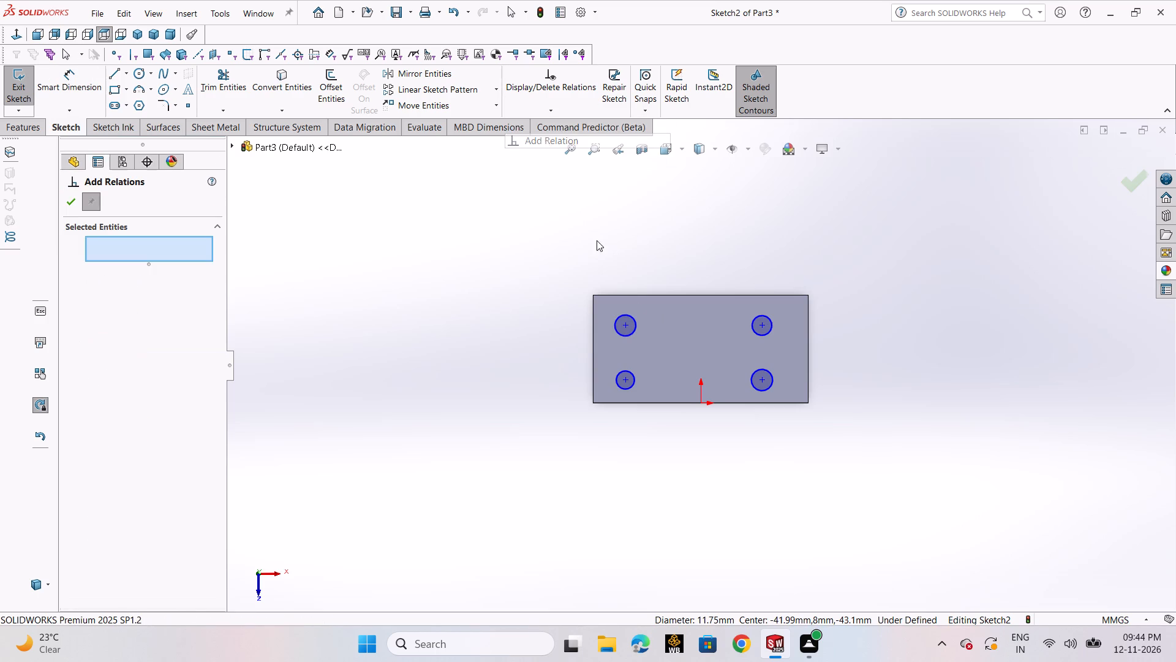
click(638, 326)
click(770, 335)
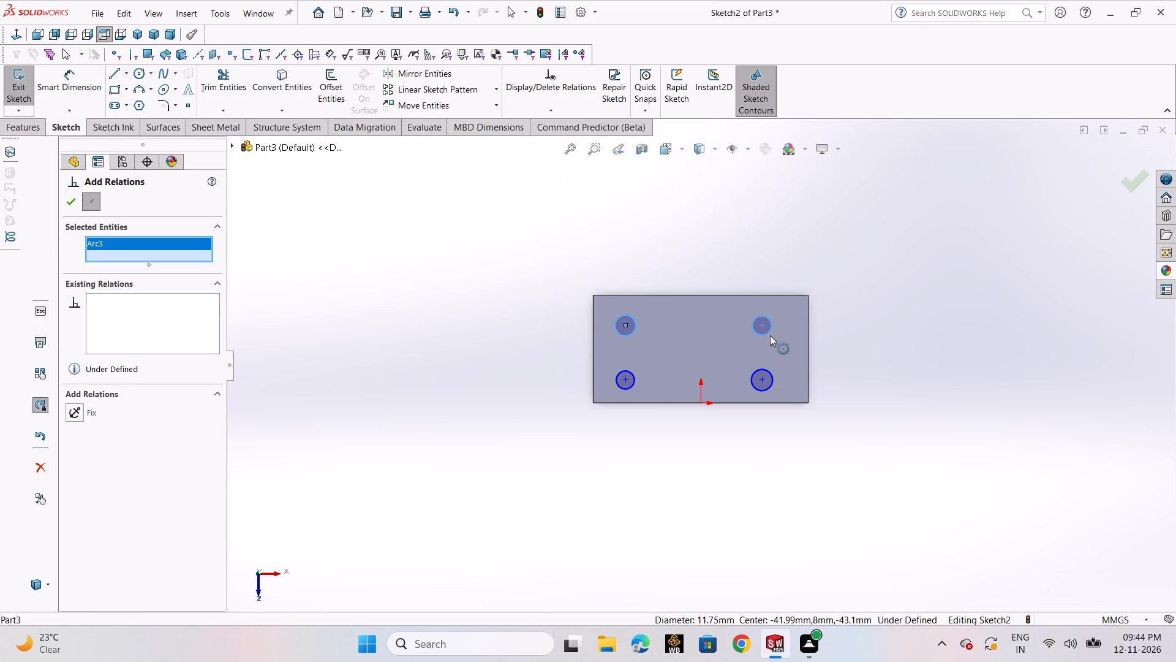
click(765, 371)
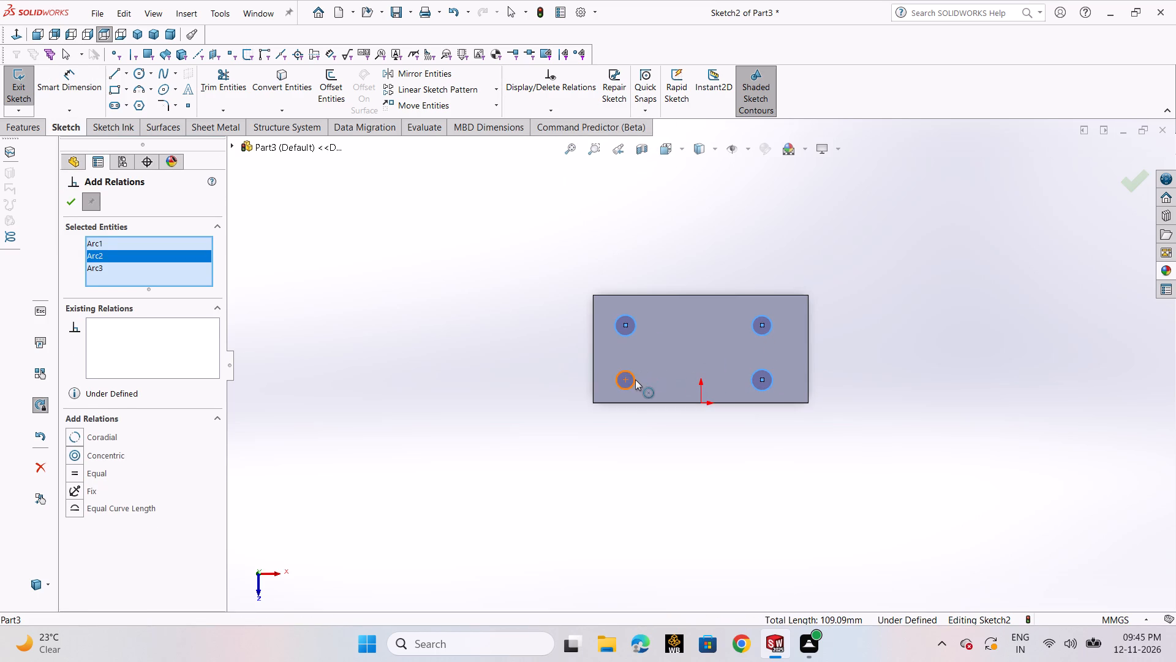
click(635, 379)
click(74, 489)
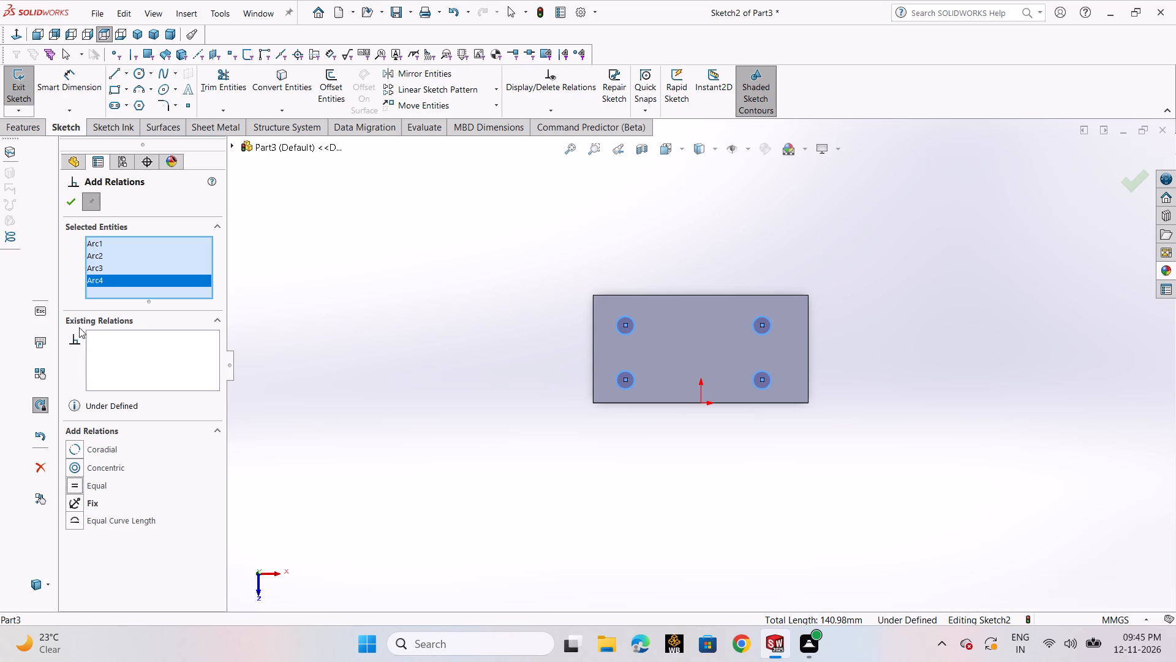
click(73, 210)
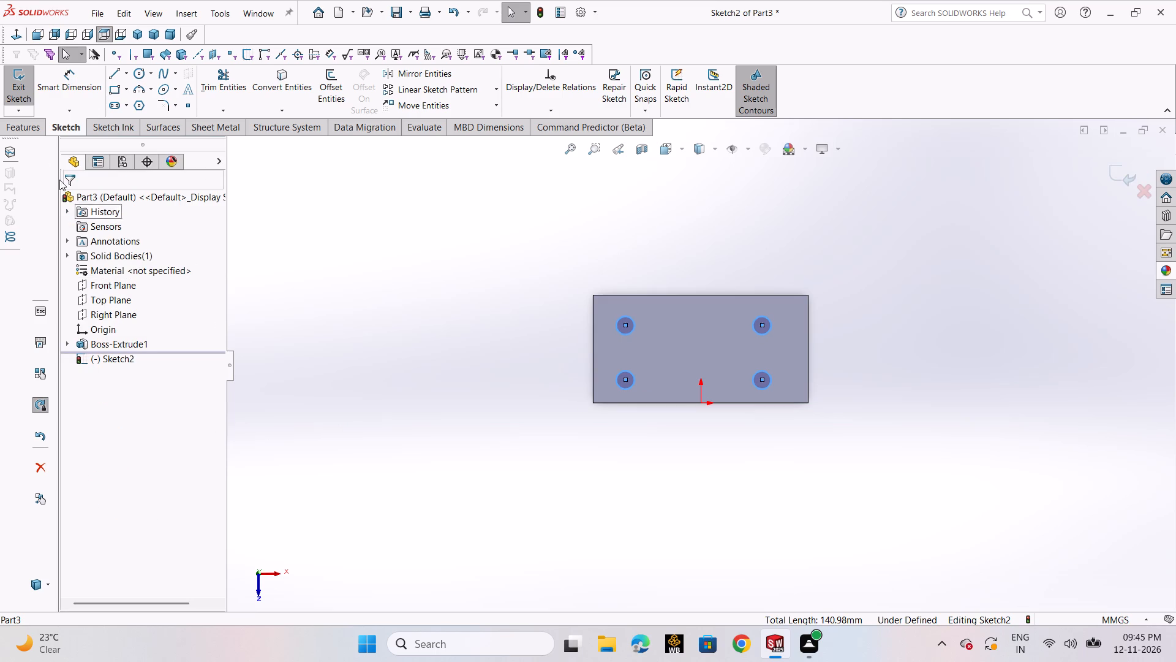
Dimension the vertical distance from the upper-left circle's center to the face's upper edge as 15 mm.
click(54, 94)
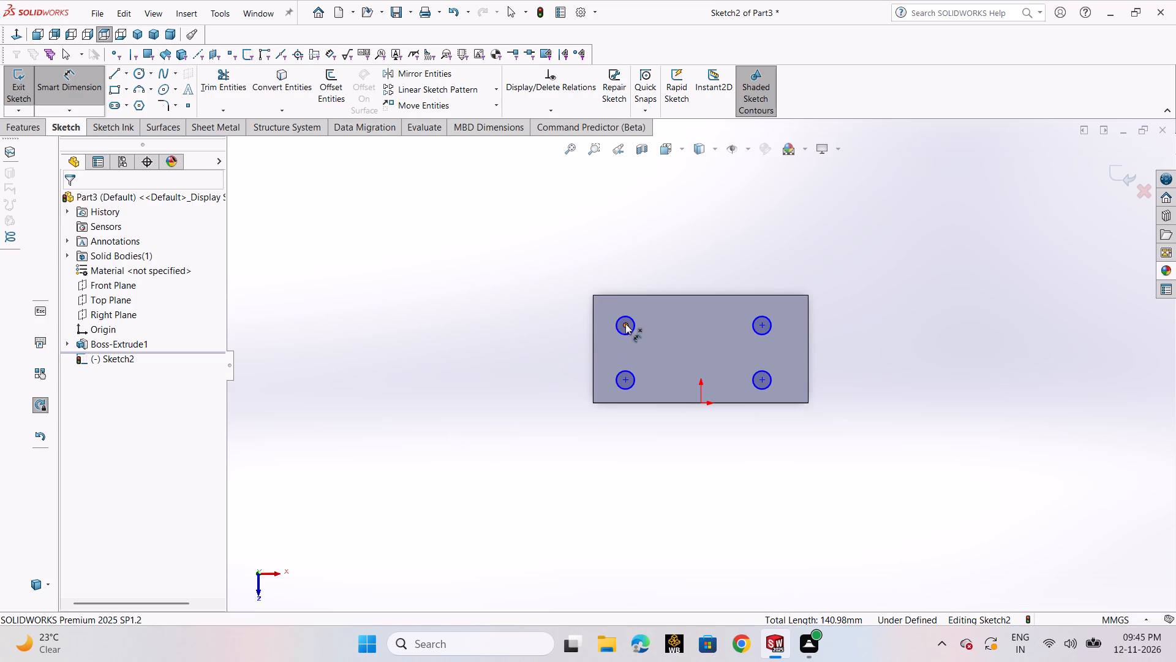
click(625, 325)
click(630, 294)
click(562, 316)
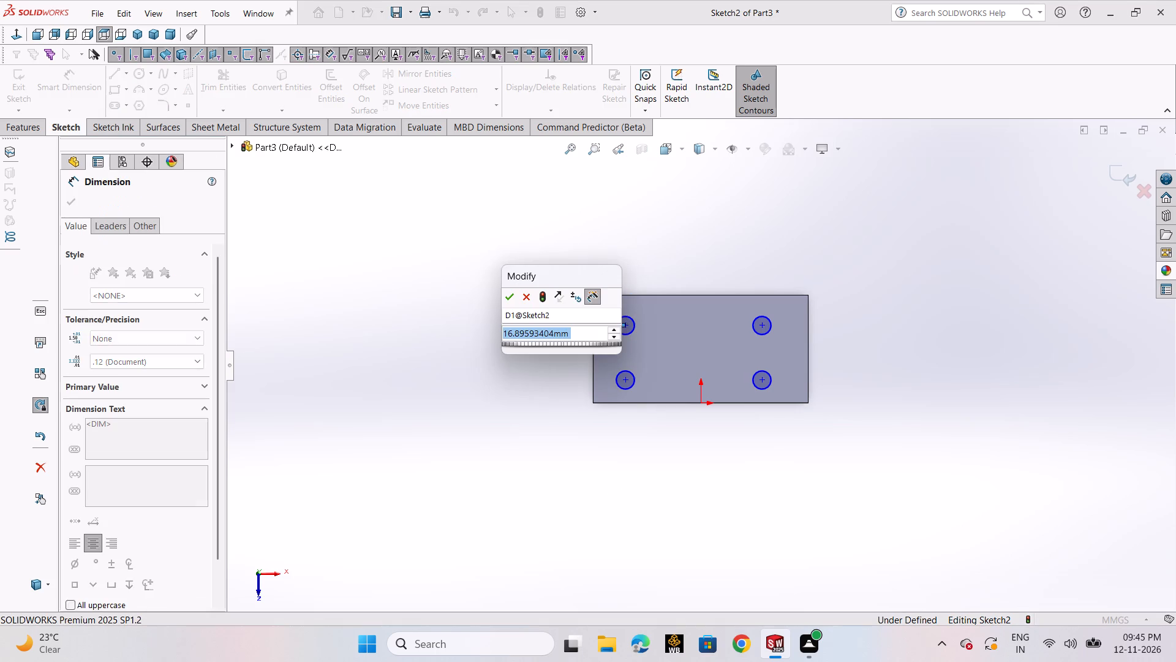
text(15)
key(Return)
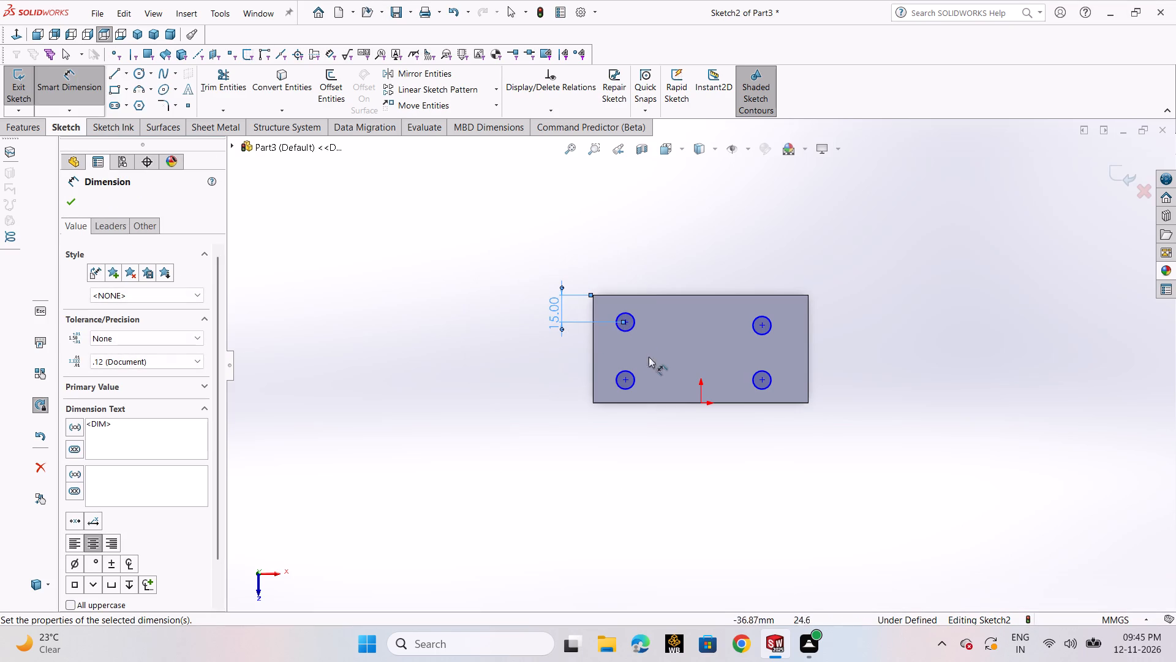
Dimension the vertical distance between the centers of the two left circles as 30 mm.
click(628, 379)
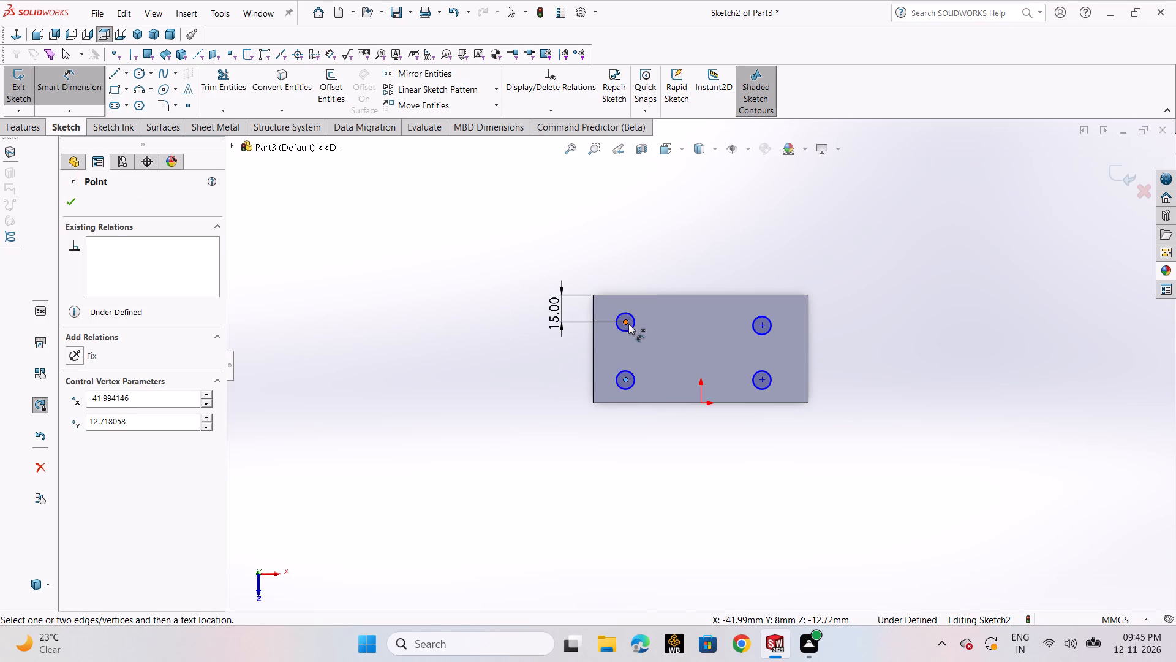
click(628, 325)
click(458, 355)
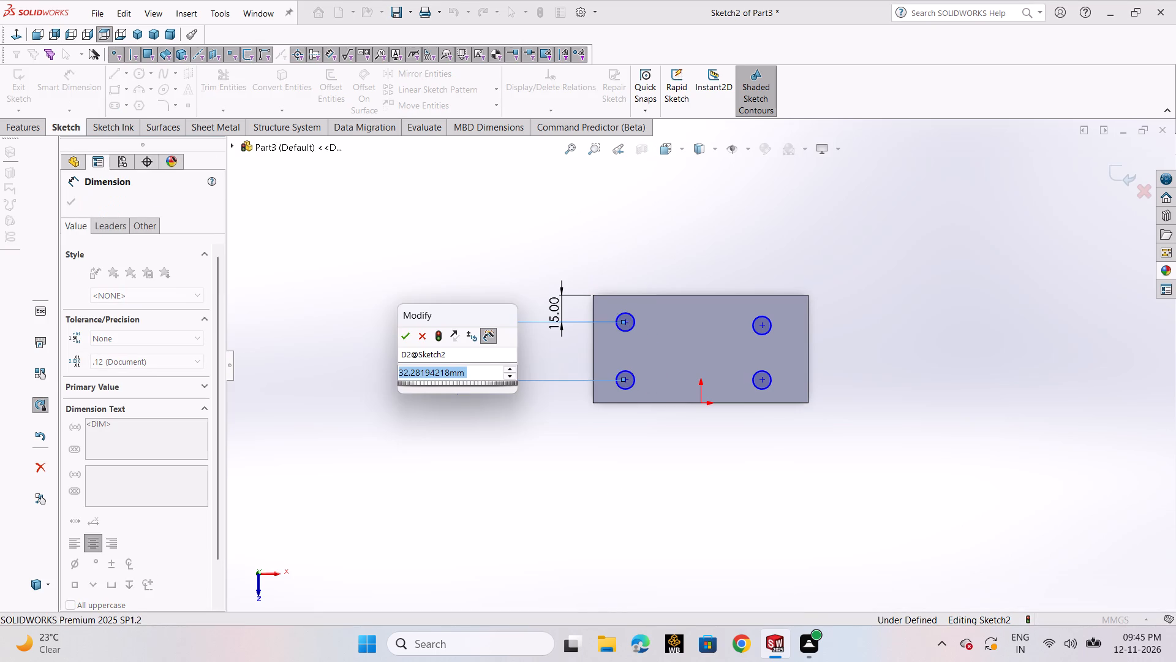
text(30)
key(Return)
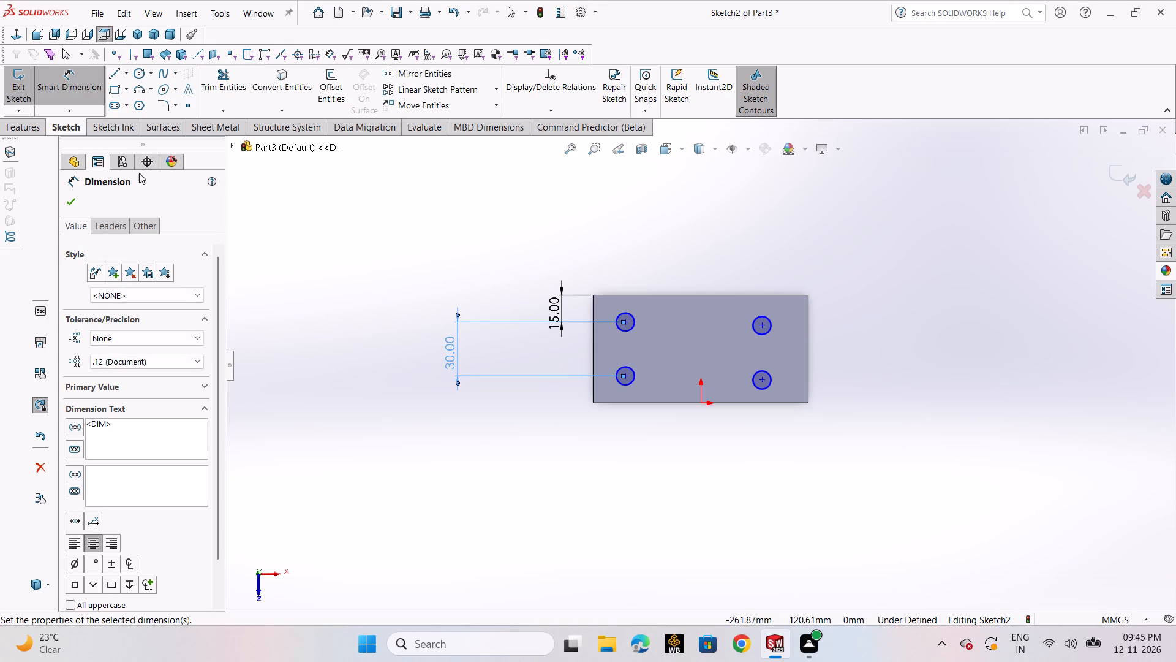
click(77, 204)
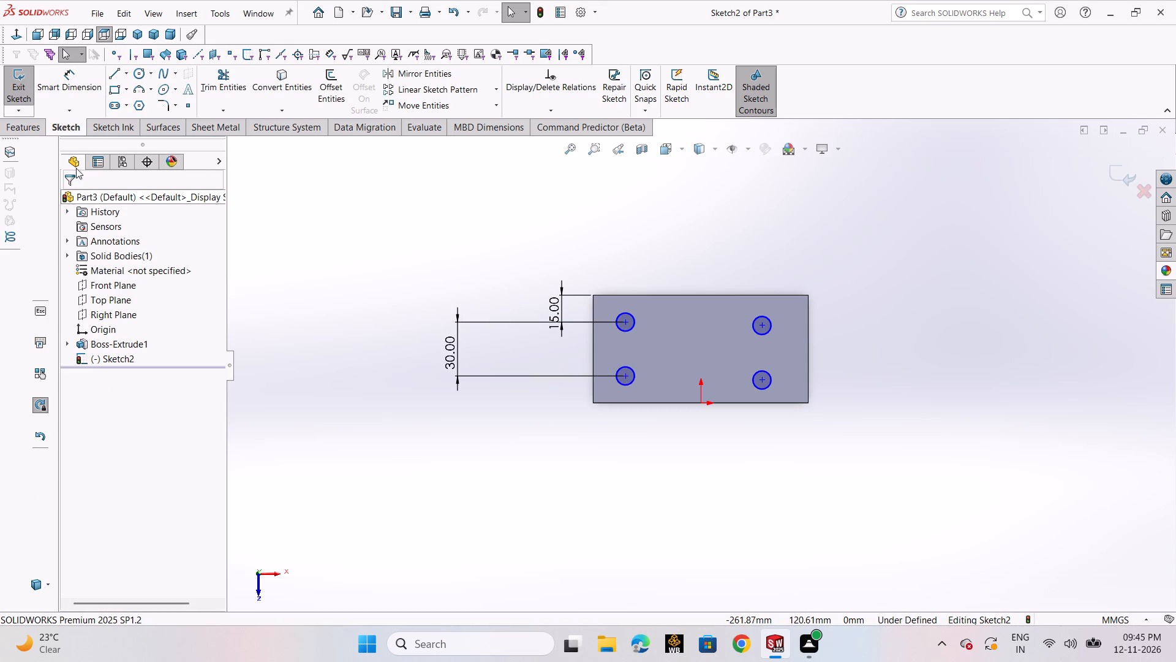
Dimension the horizontal distance between the centers of the two upper circles as 68 mm.
click(75, 86)
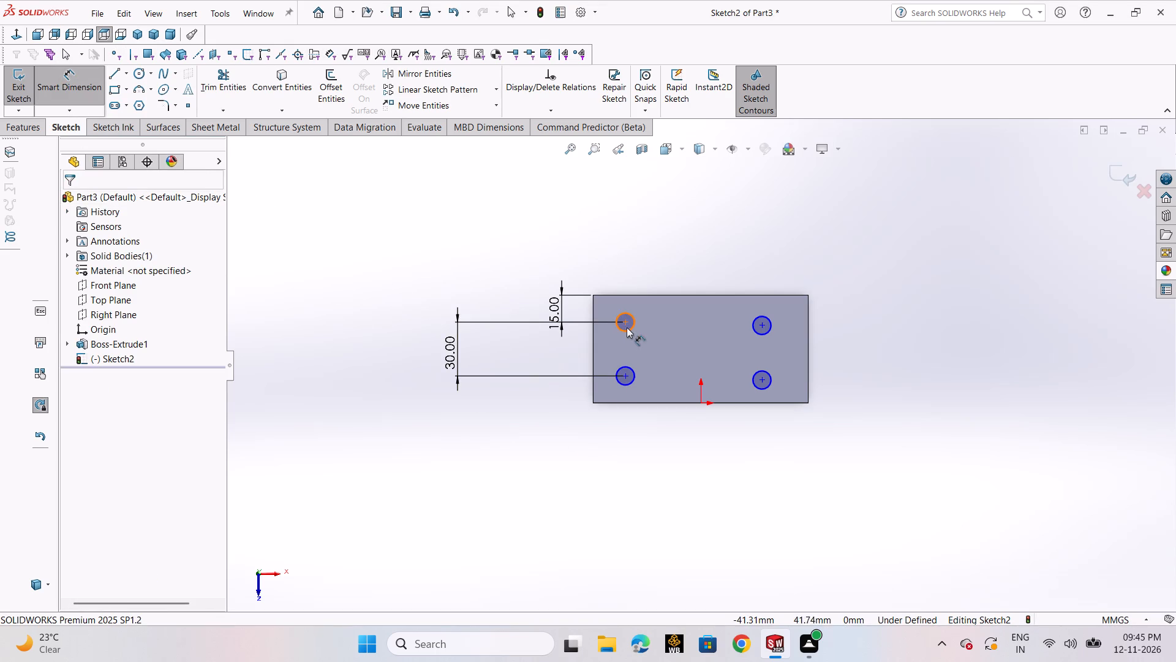
click(627, 325)
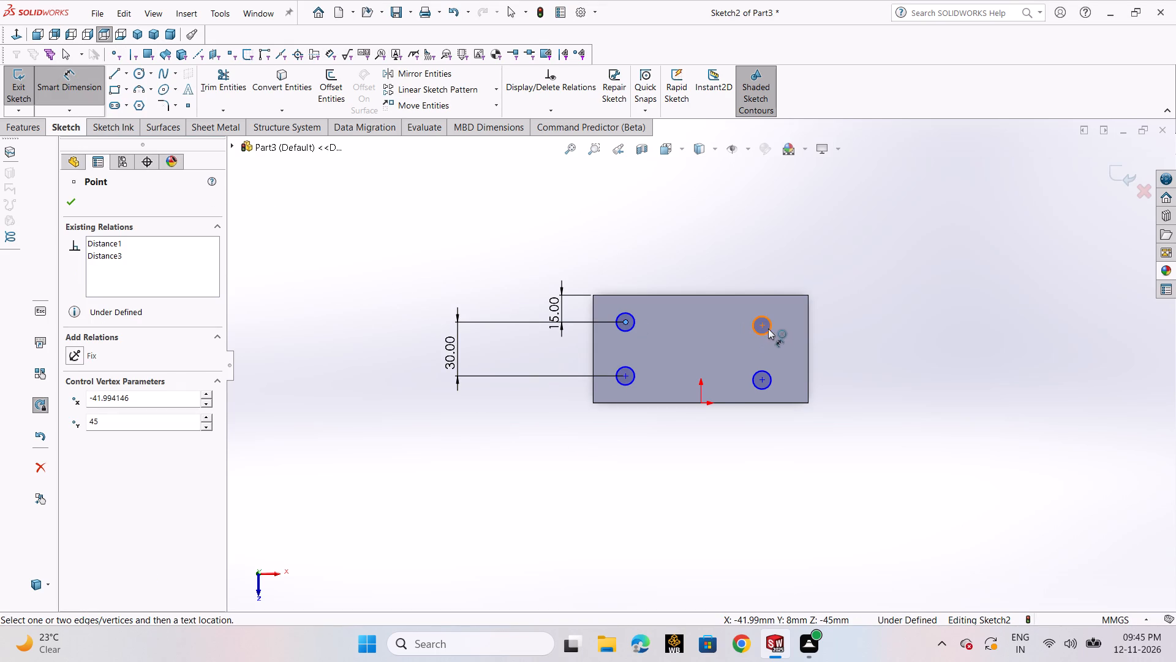
click(760, 324)
click(715, 246)
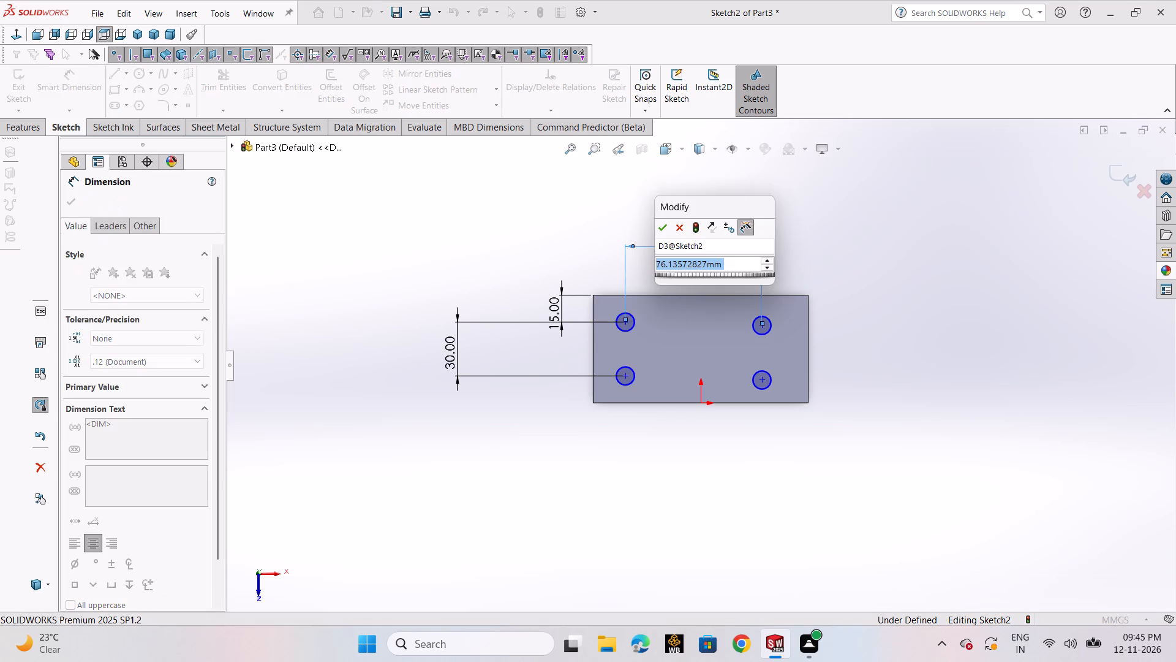
text(68)
key(Return)
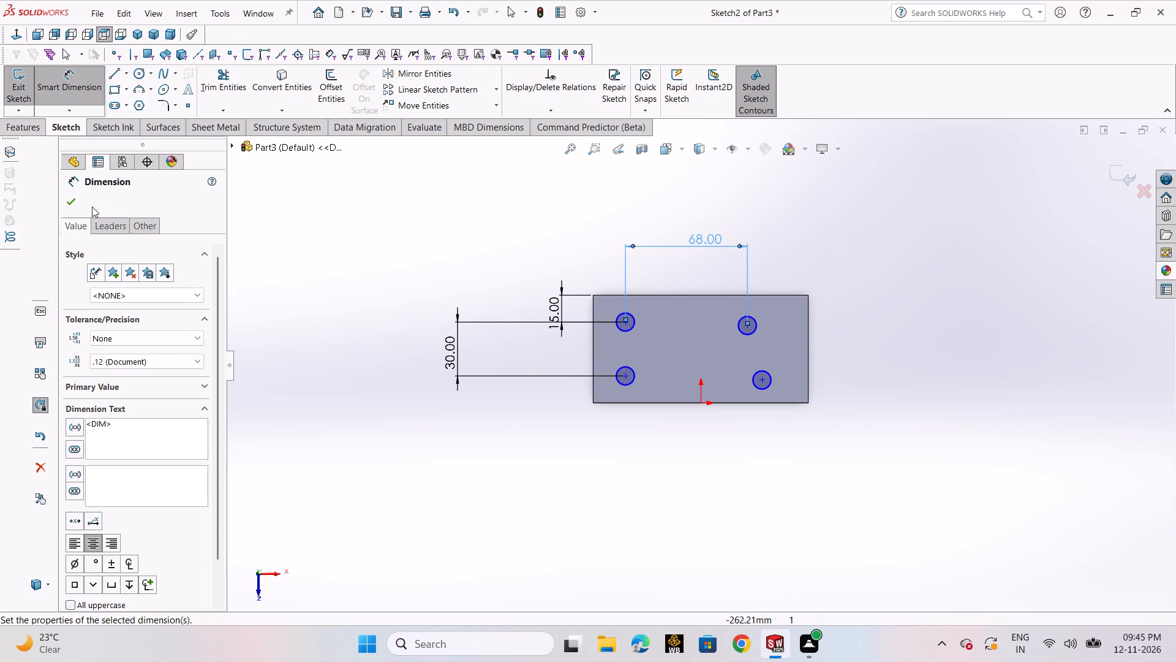
click(71, 205)
click(450, 243)
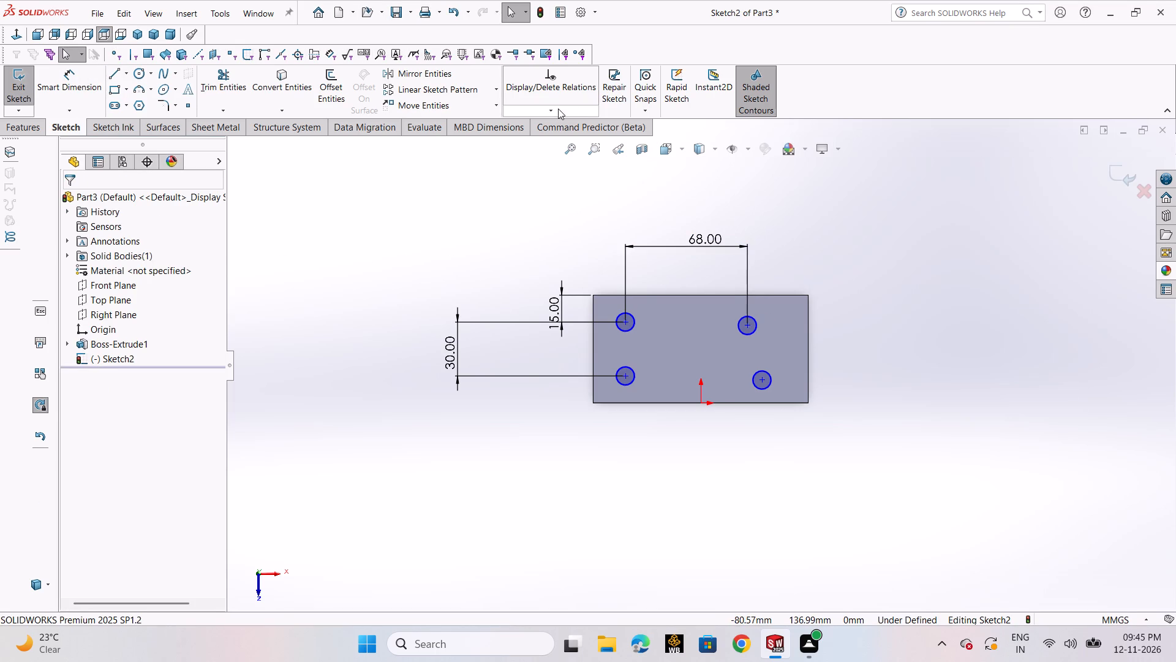
Add a Vertical relation between the centers of the two left circles.
click(558, 110)
click(568, 146)
click(624, 324)
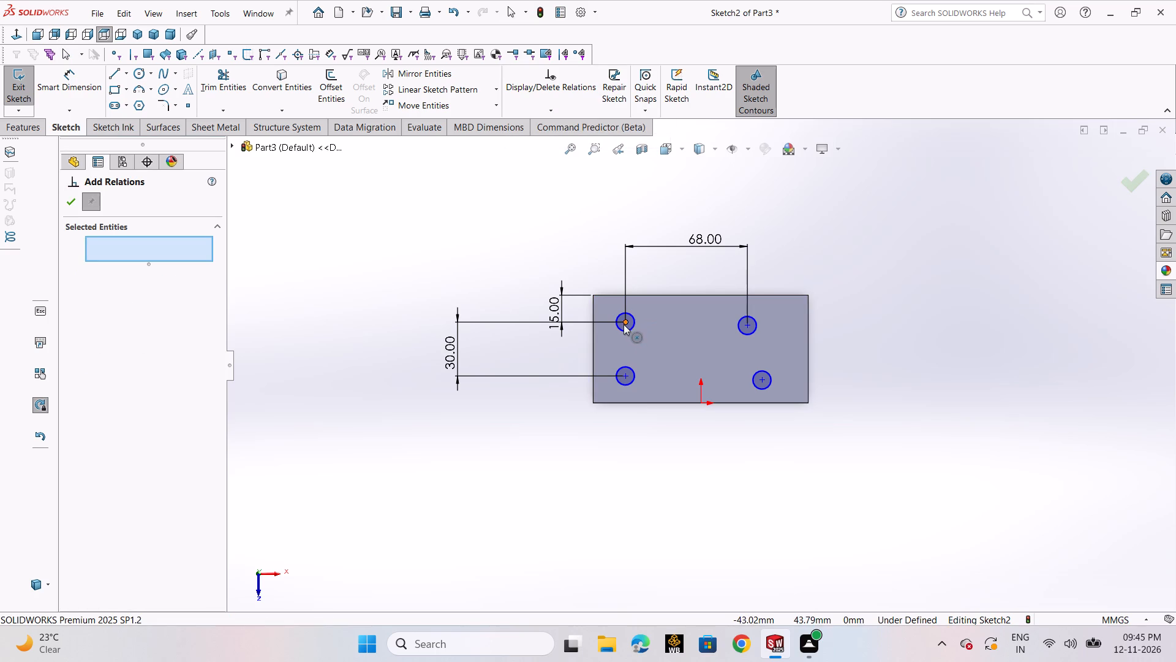
click(627, 379)
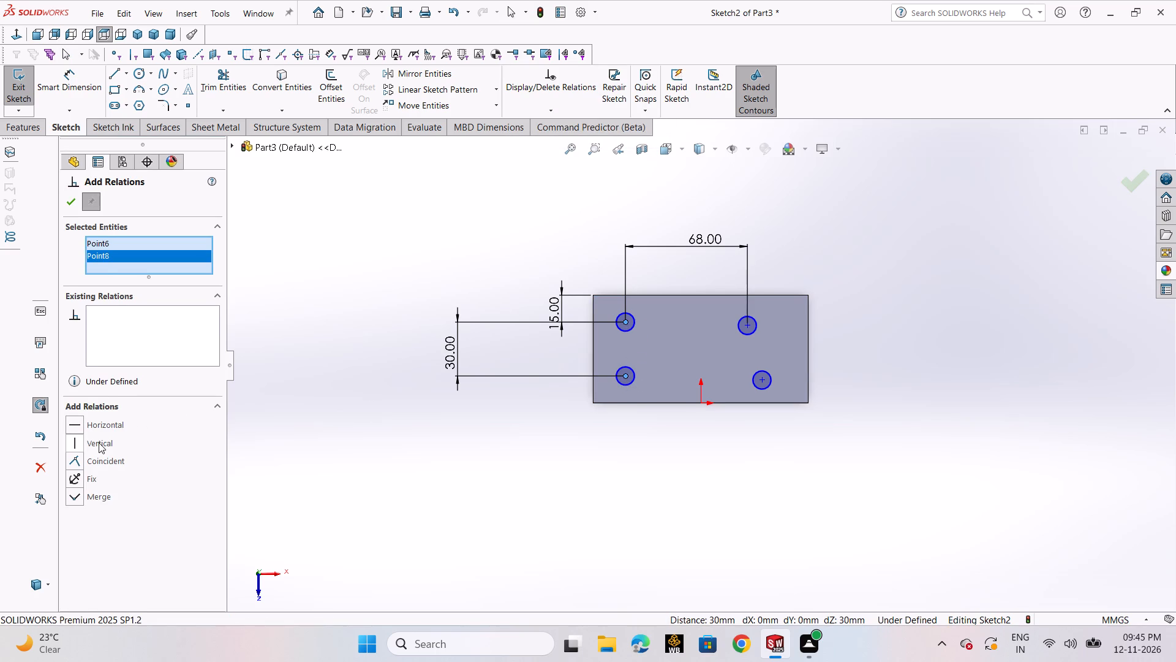
click(99, 443)
click(69, 210)
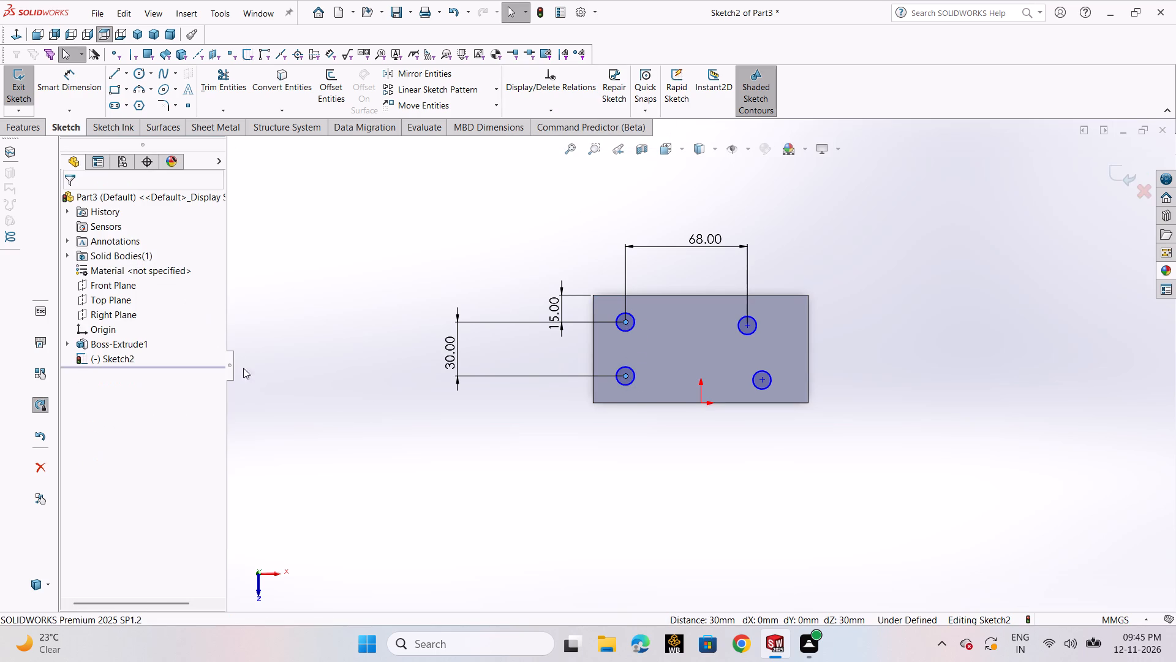
click(269, 385)
Add a Vertical relation between the centers of the two right circles.
click(527, 109)
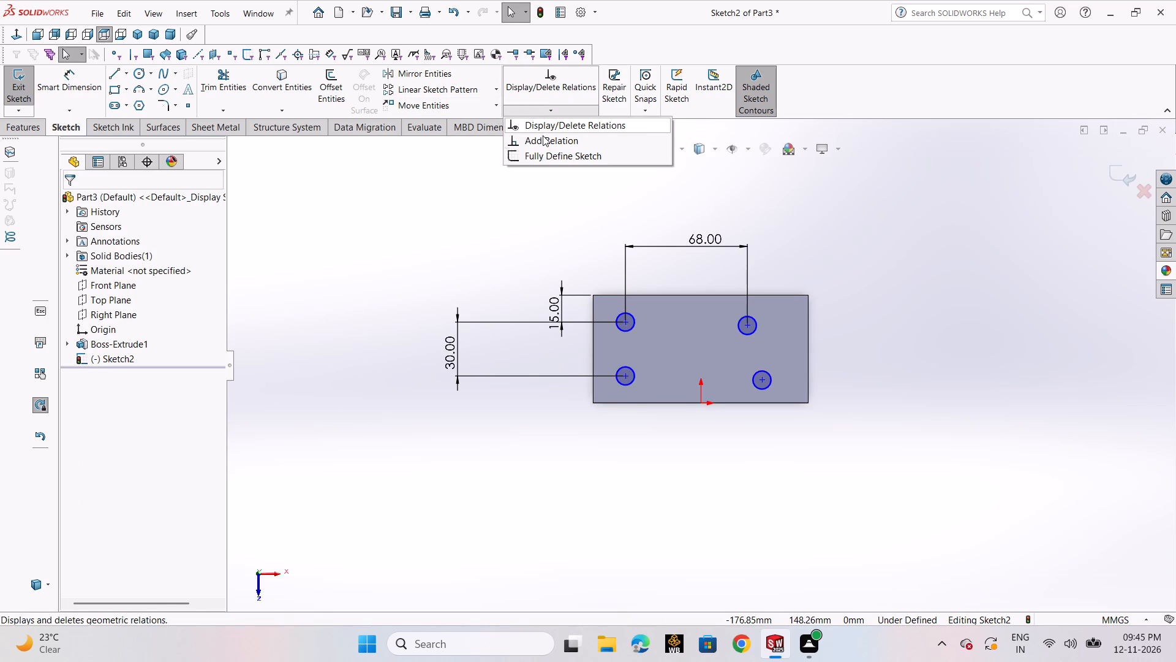
click(543, 137)
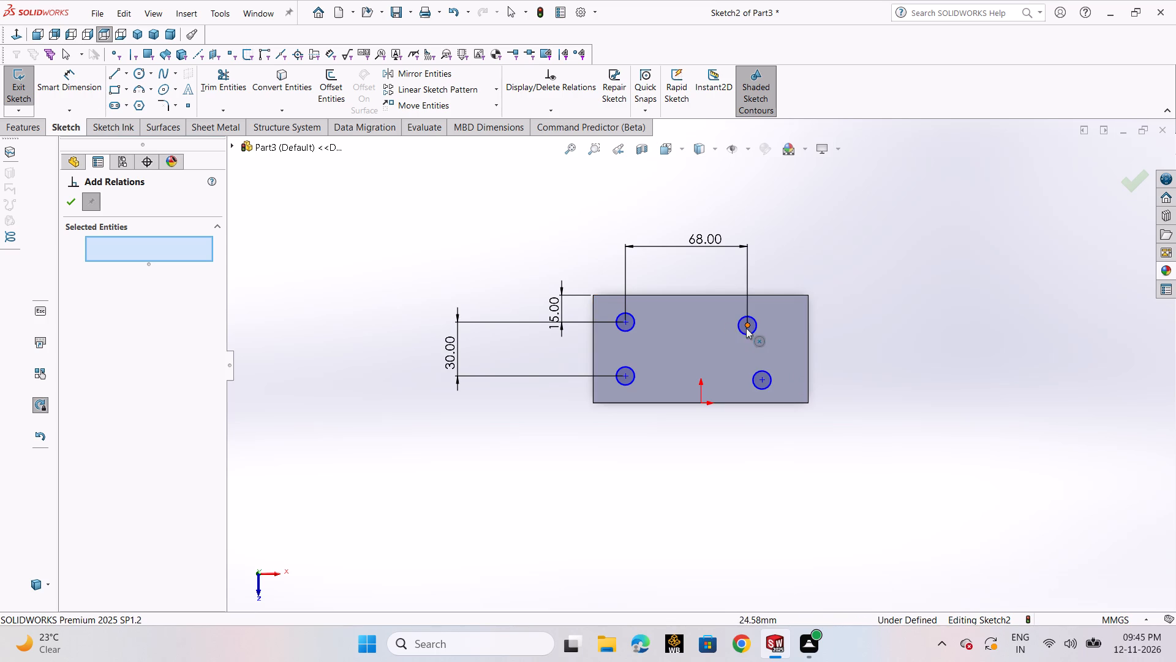
click(746, 328)
click(764, 381)
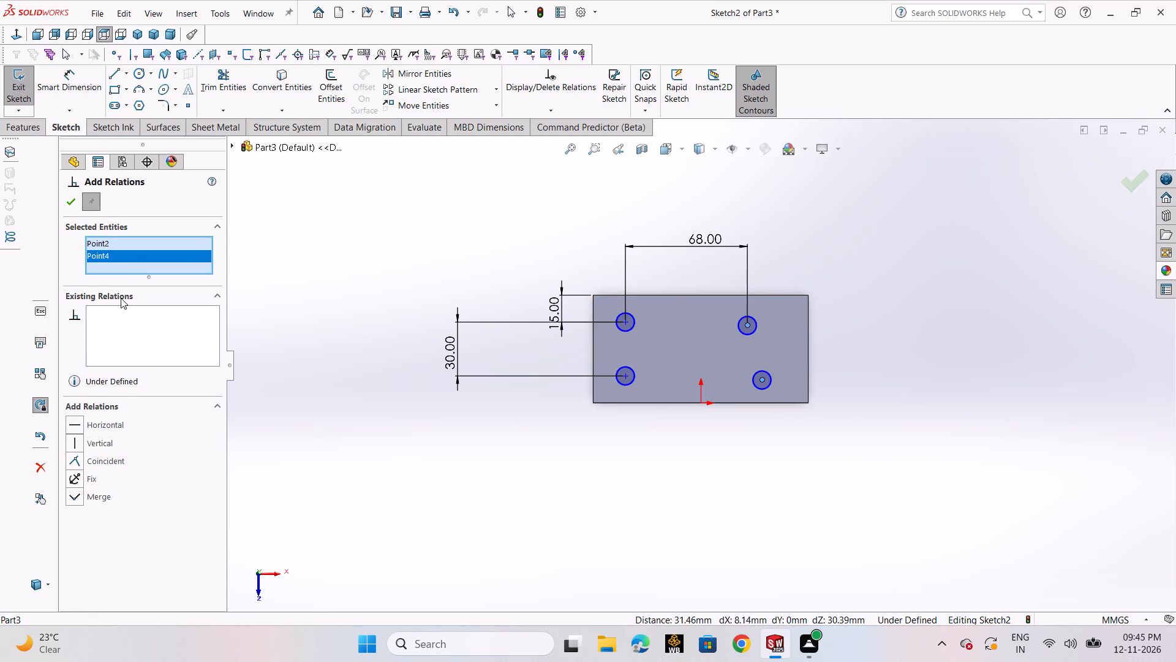
click(110, 447)
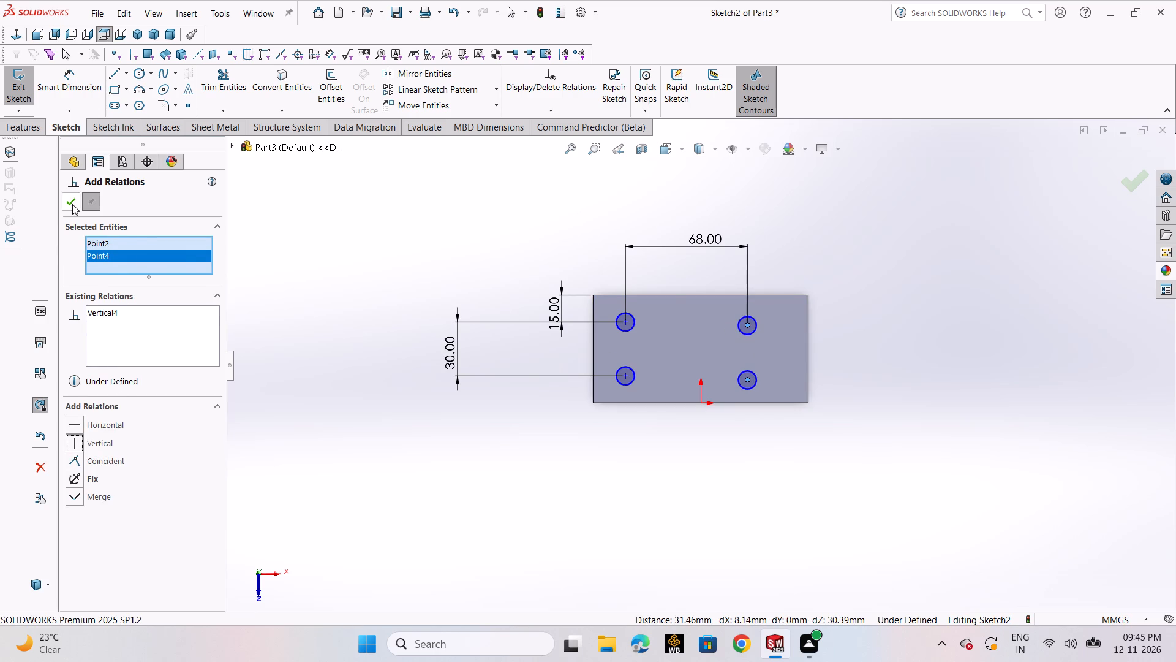
Dimension the horizontal distance between the lower-left circle's center and the origin as 34 mm.
click(72, 204)
click(347, 354)
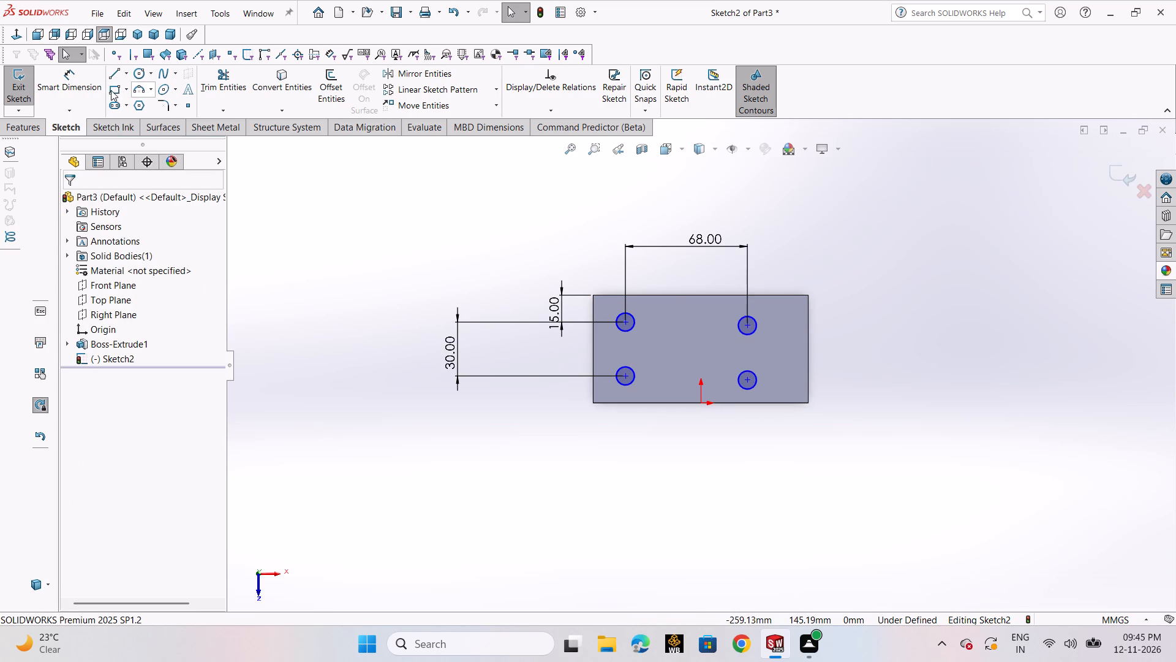
click(88, 87)
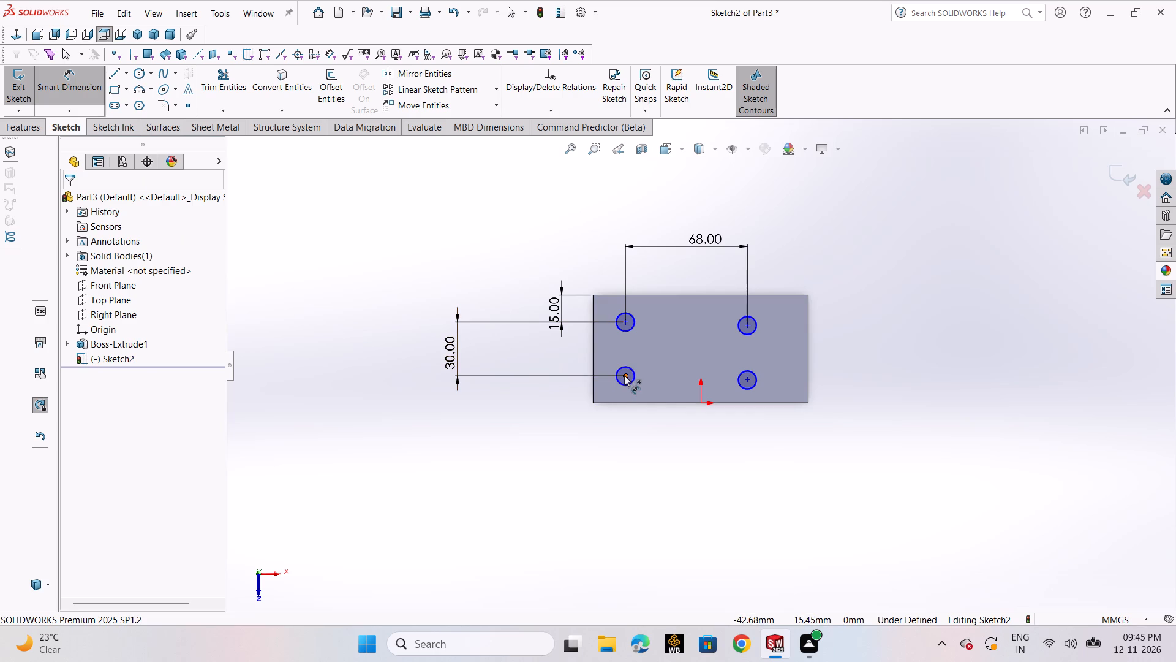
click(624, 376)
click(699, 403)
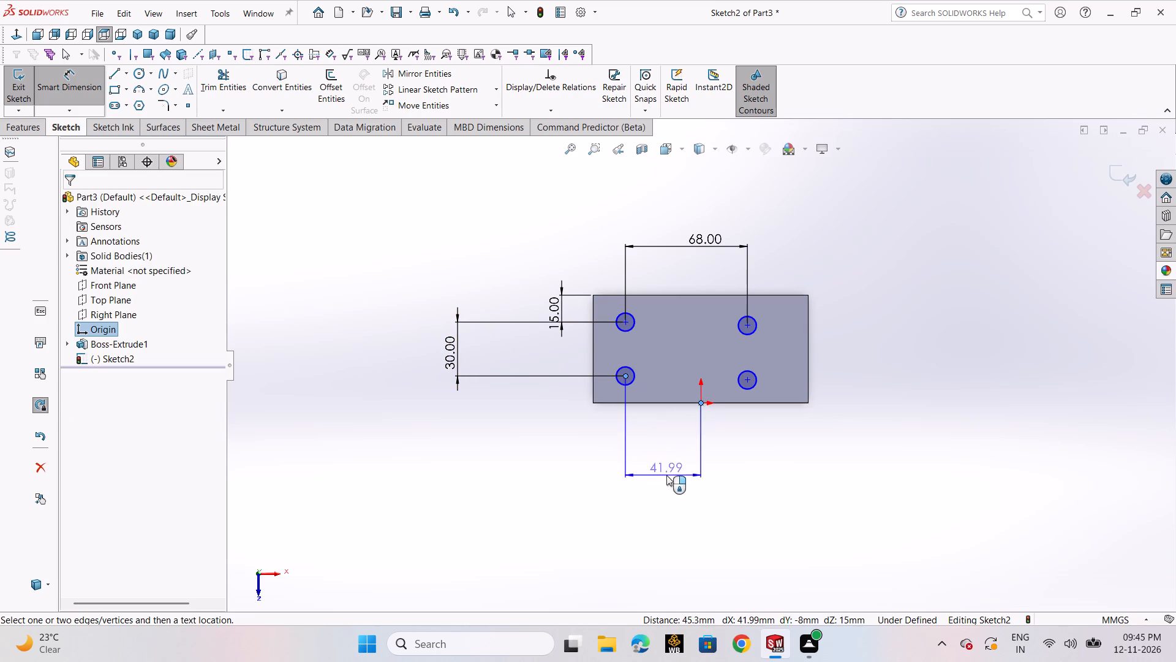
click(666, 476)
text(34)
key(Return)
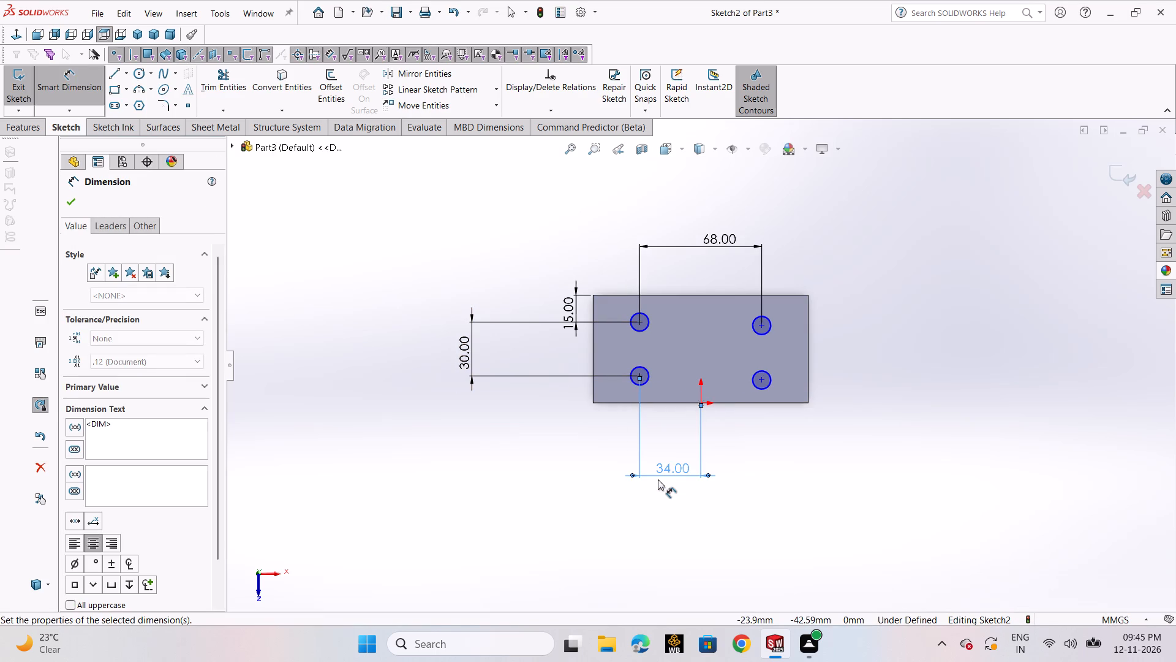
click(70, 206)
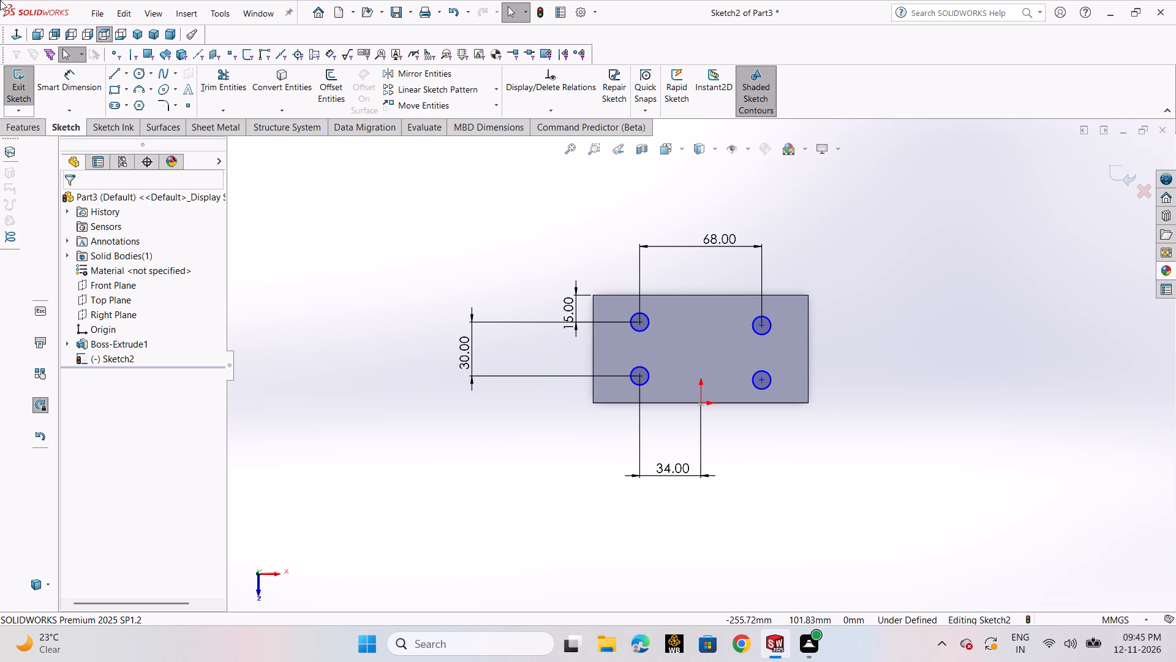
Add a Horizontal relation between the centers of the two upper circles.
click(524, 115)
click(533, 142)
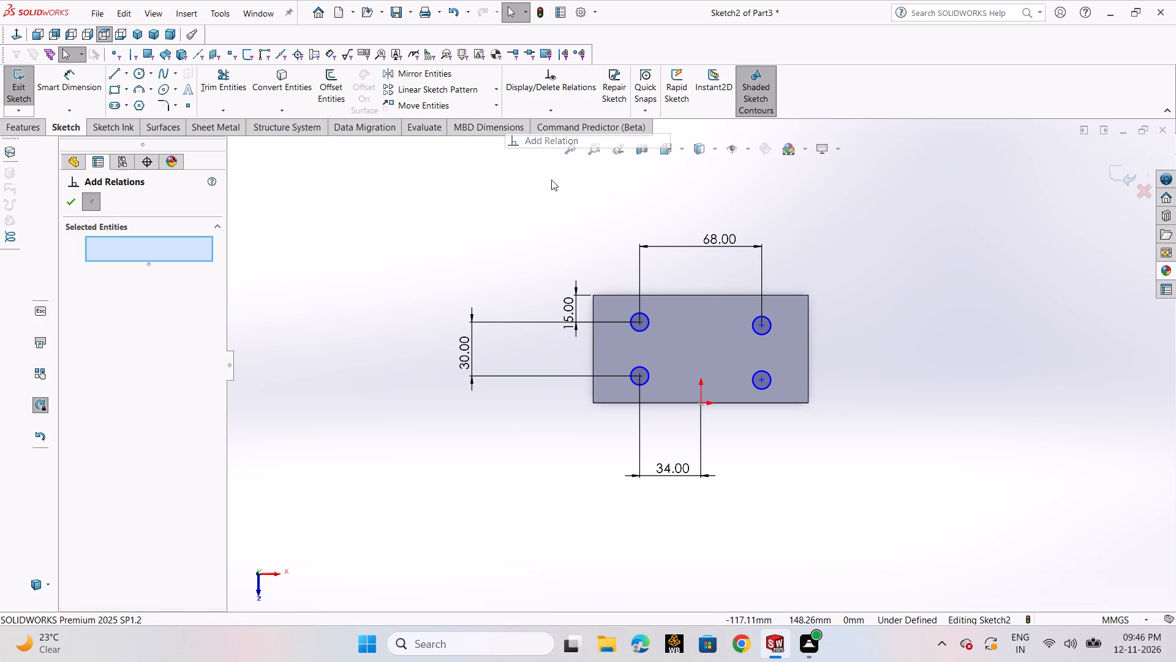
click(638, 323)
click(761, 327)
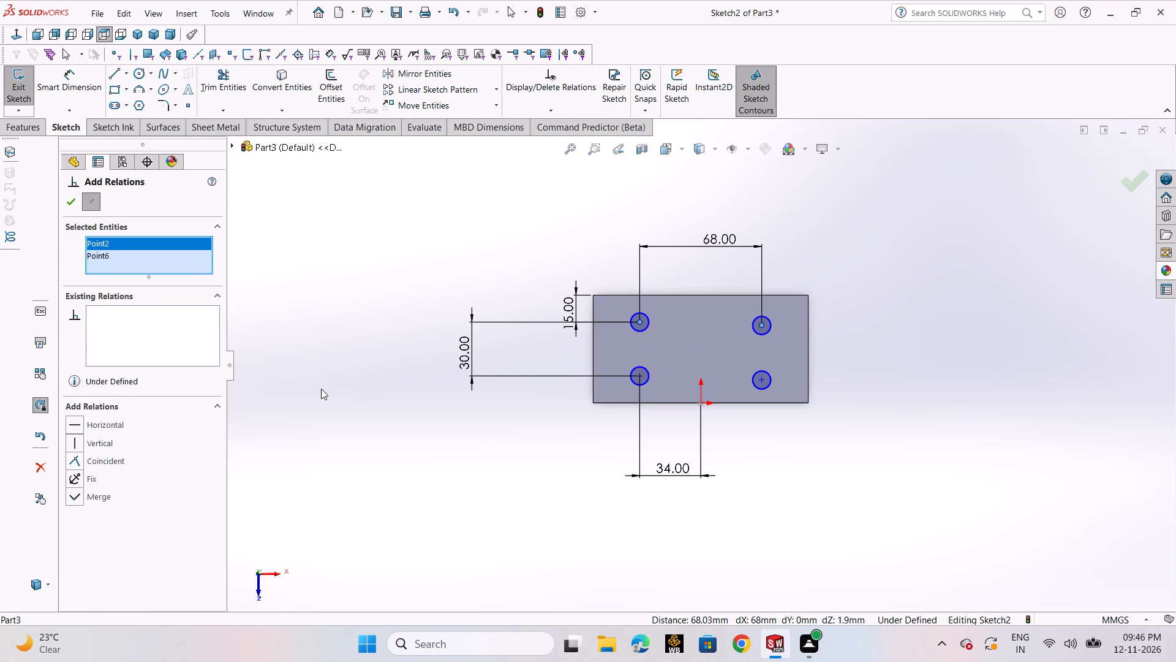
click(117, 428)
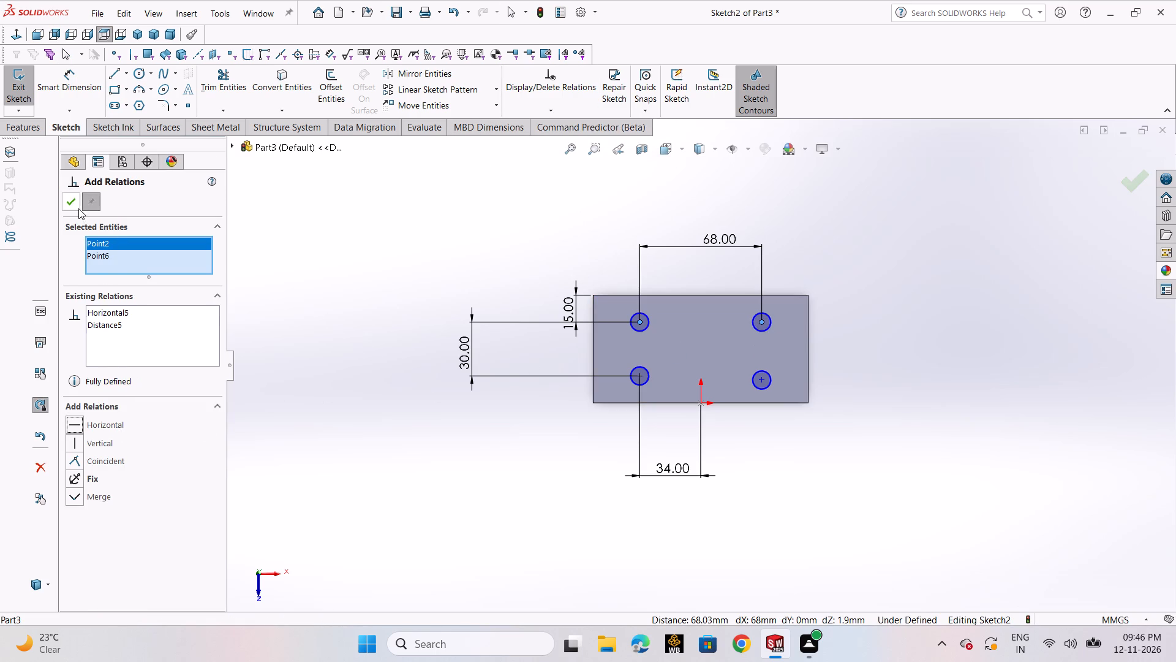
click(72, 204)
click(277, 339)
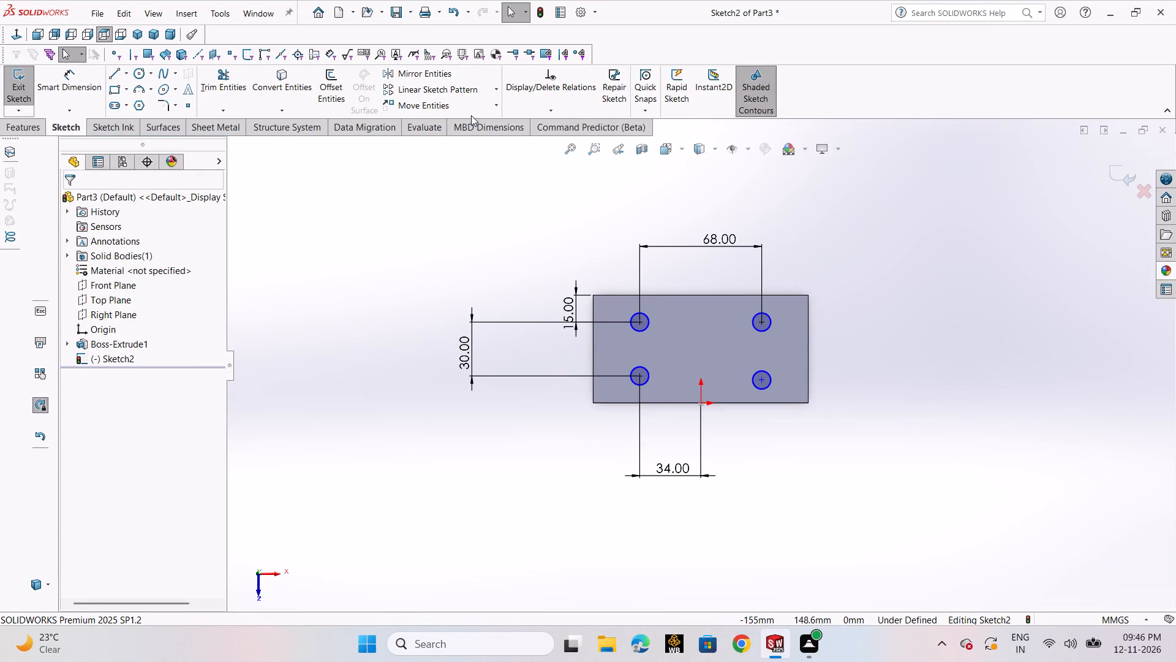
Add a Horizontal relation between the centers of the two lower circles.
click(541, 121)
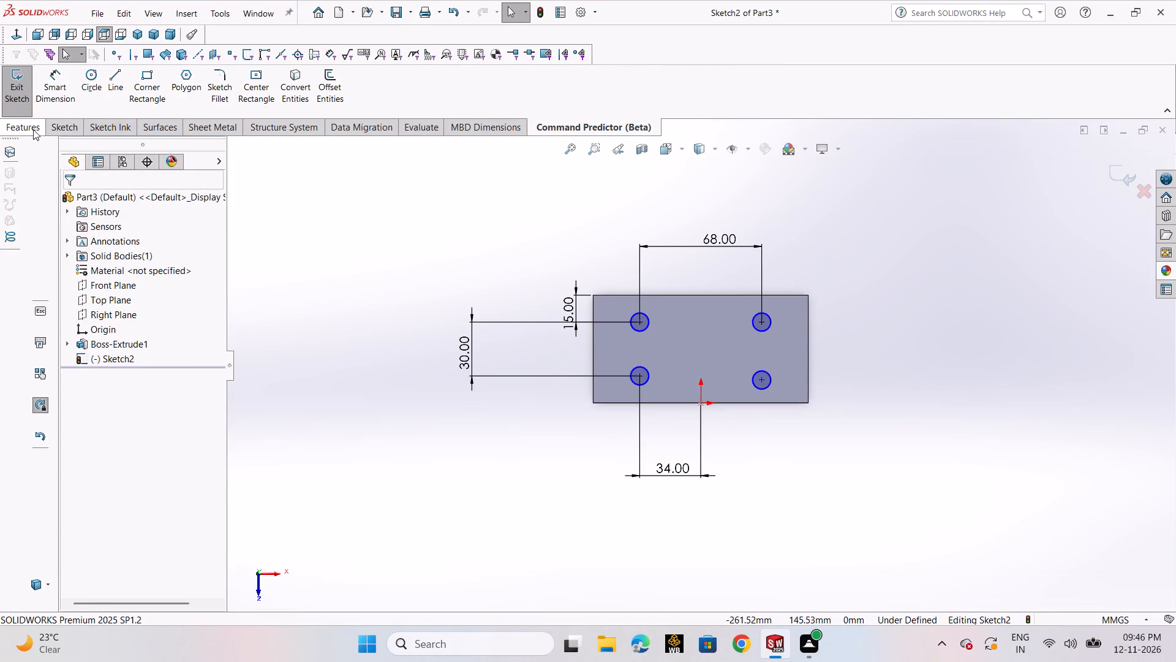
click(35, 127)
click(64, 133)
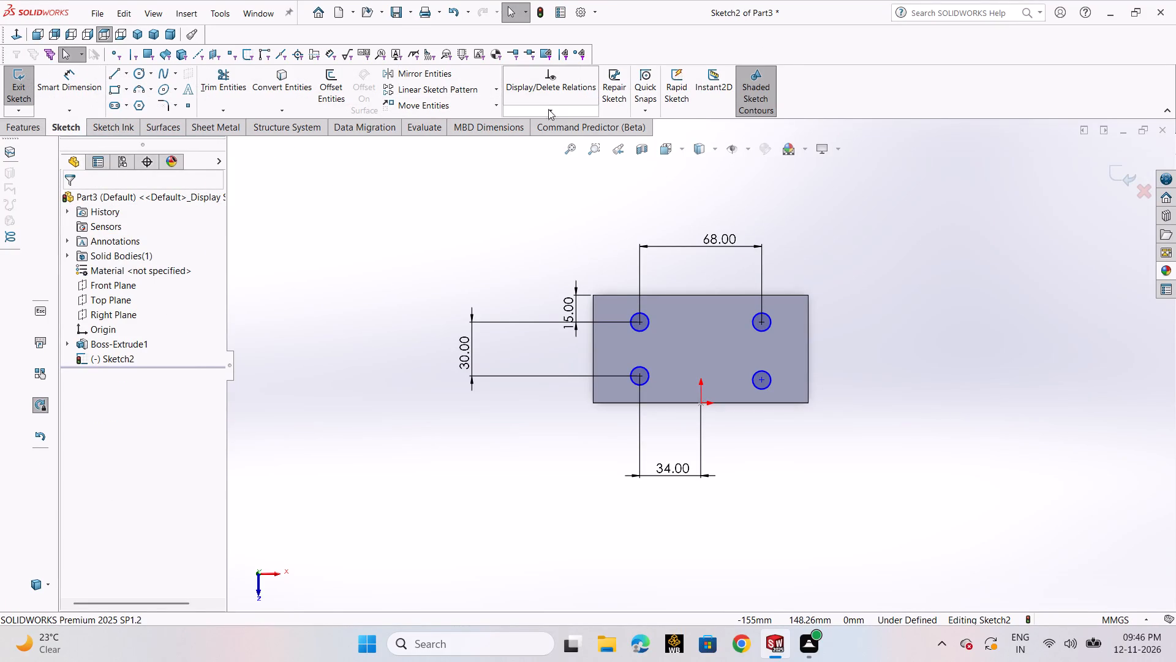
click(549, 110)
click(568, 145)
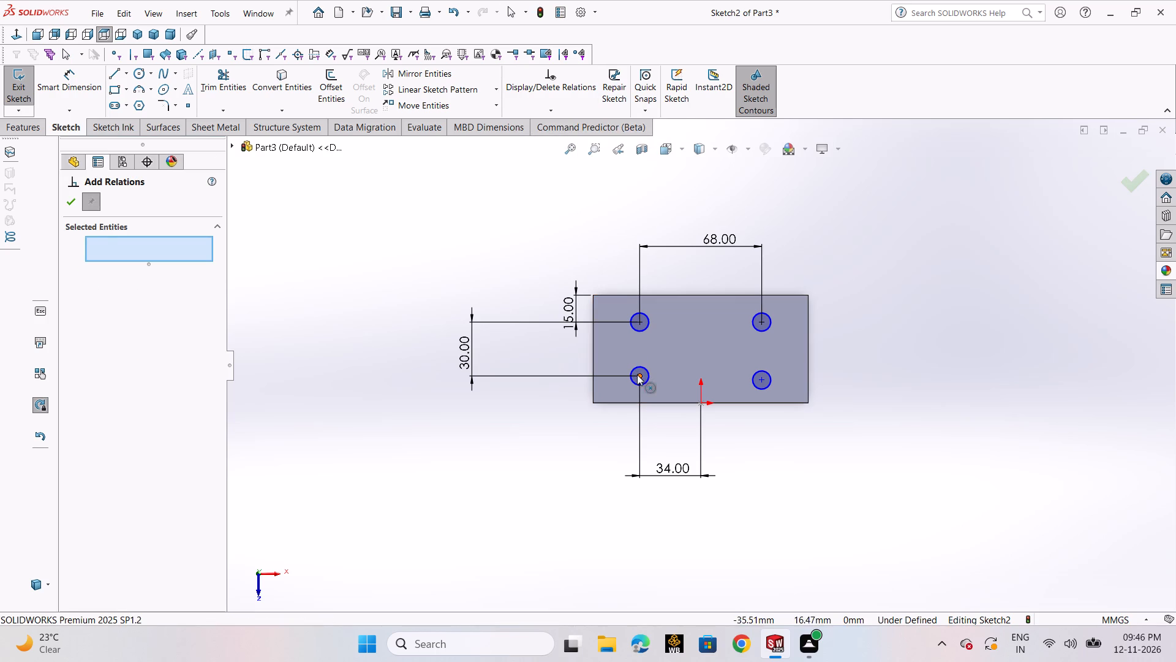
click(638, 378)
click(762, 381)
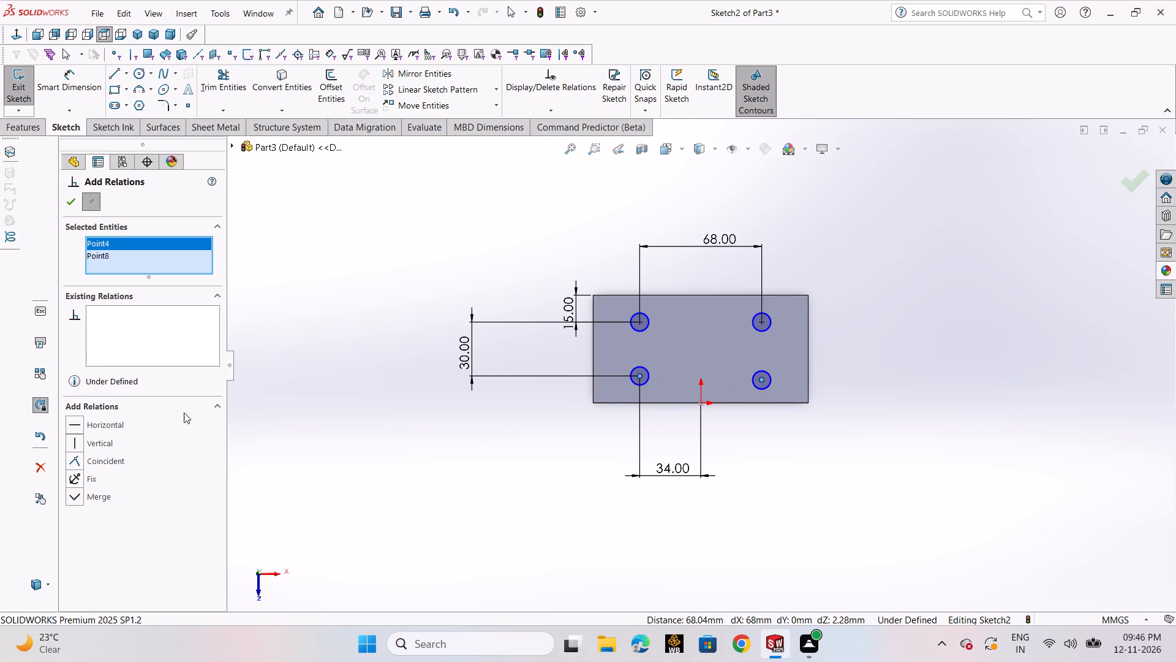
click(132, 417)
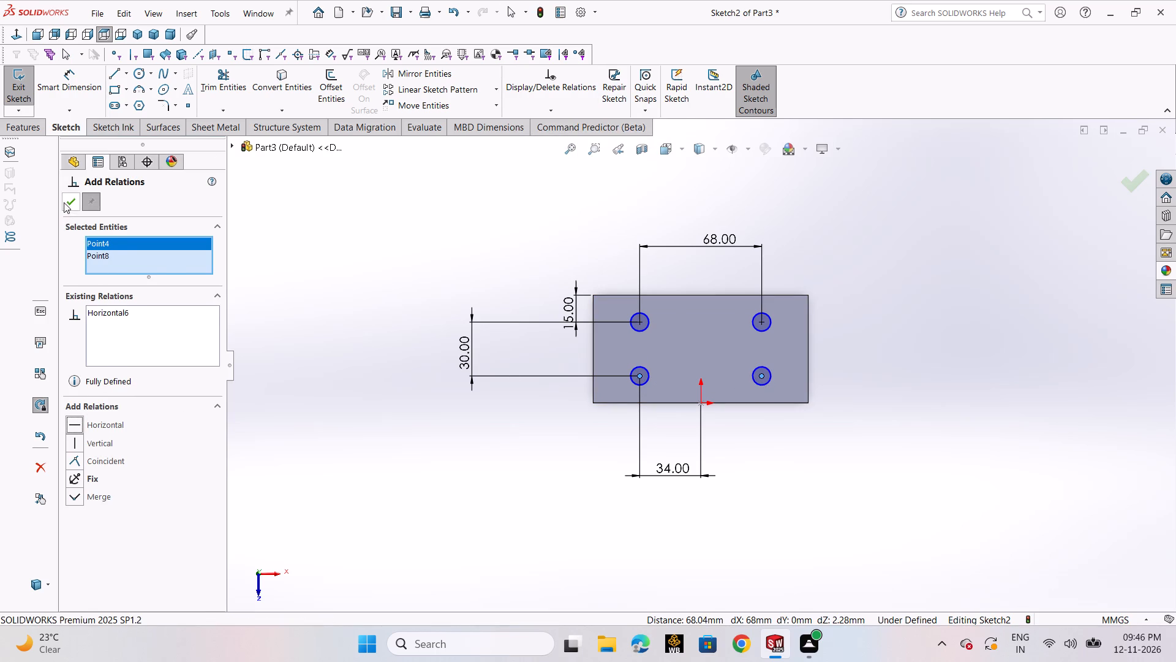
click(64, 202)
click(384, 320)
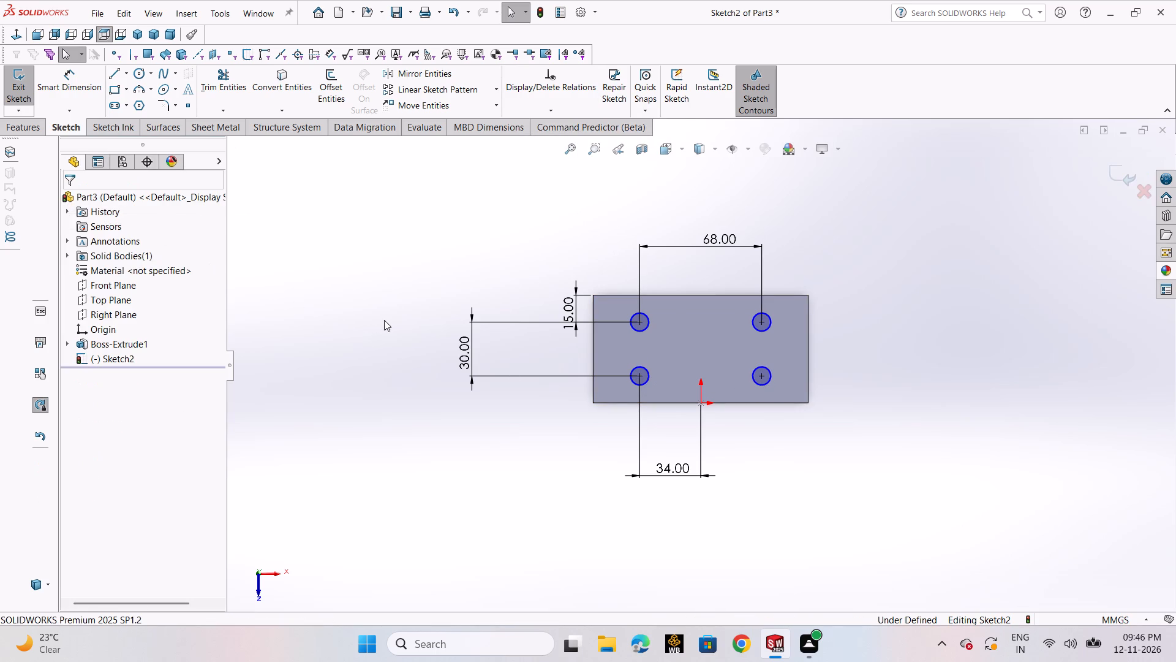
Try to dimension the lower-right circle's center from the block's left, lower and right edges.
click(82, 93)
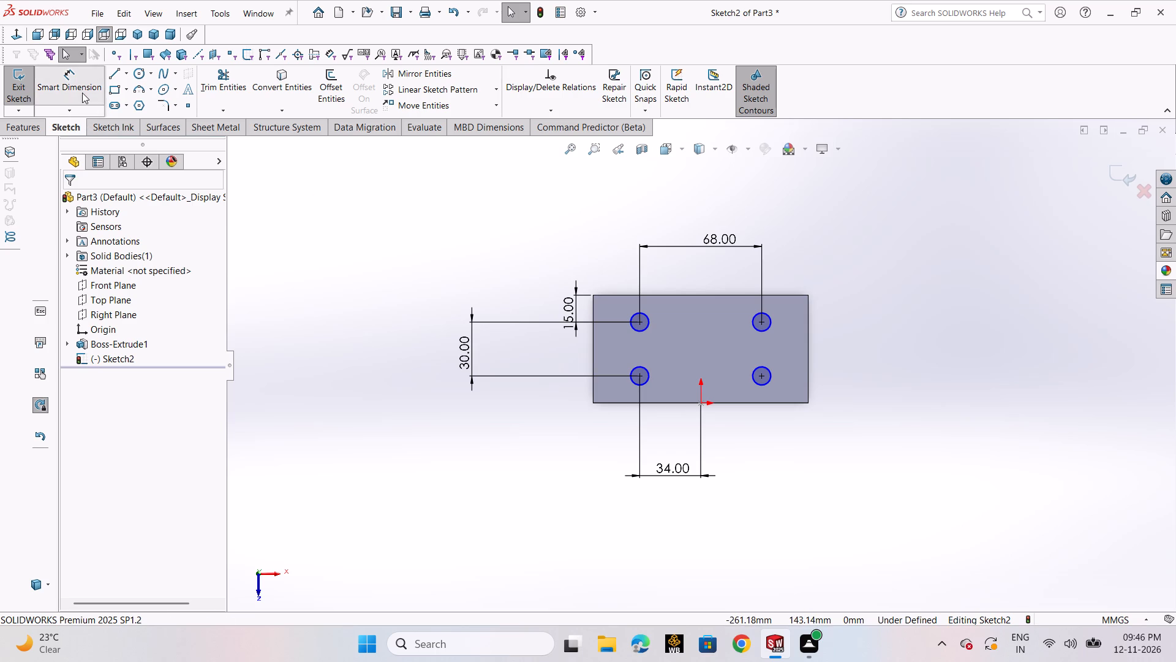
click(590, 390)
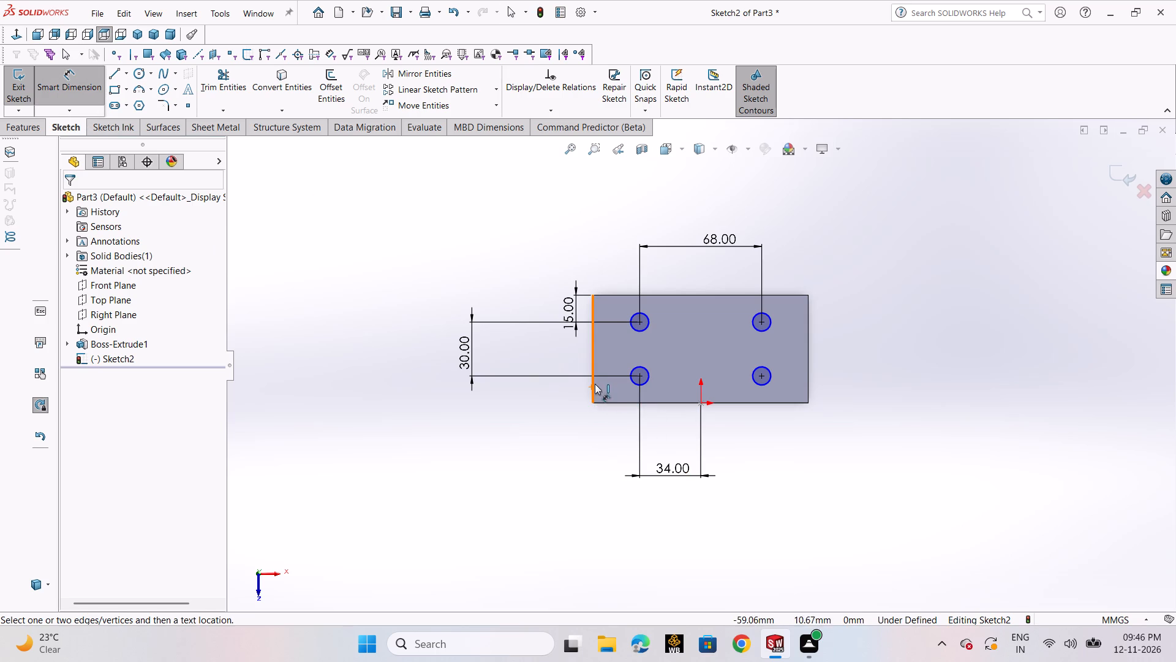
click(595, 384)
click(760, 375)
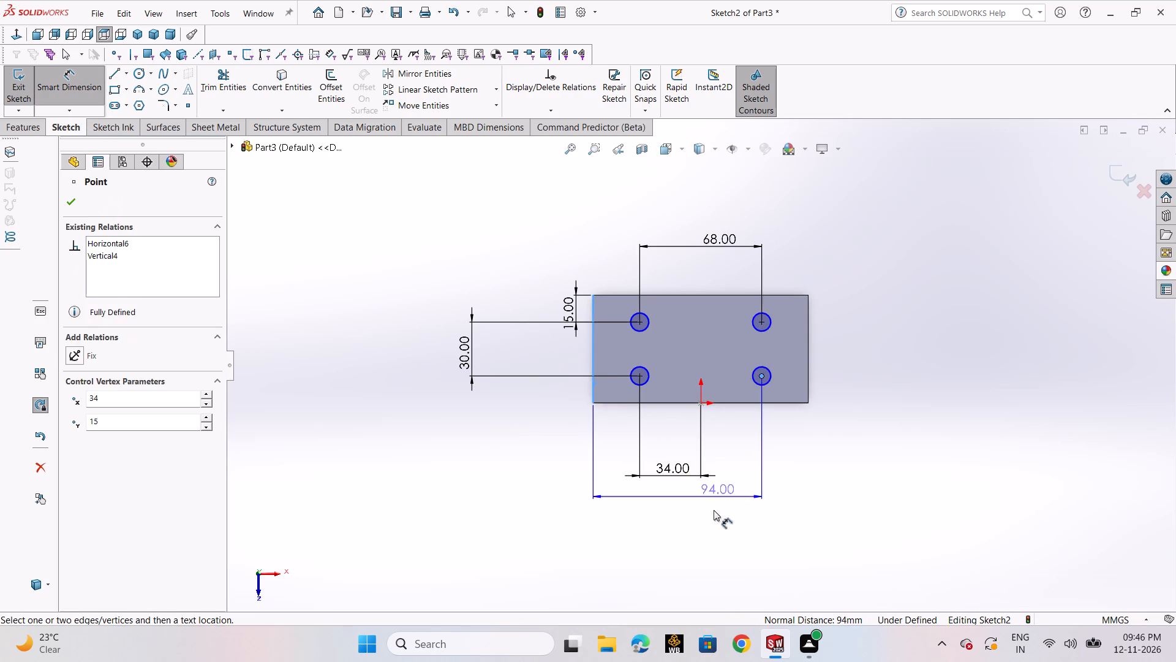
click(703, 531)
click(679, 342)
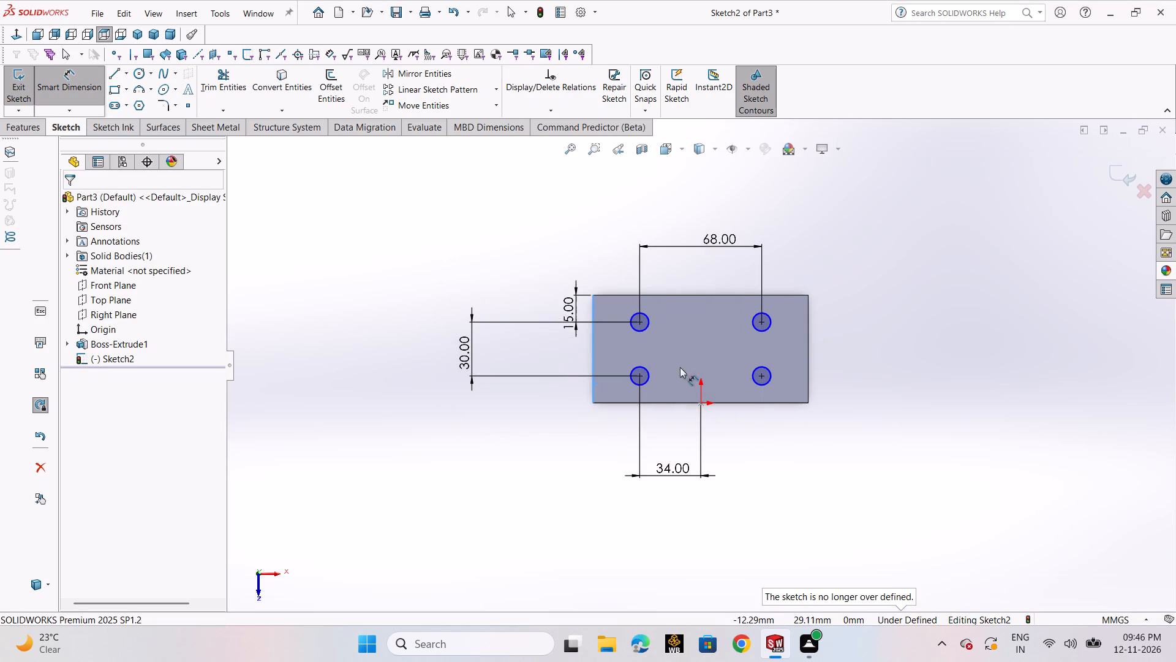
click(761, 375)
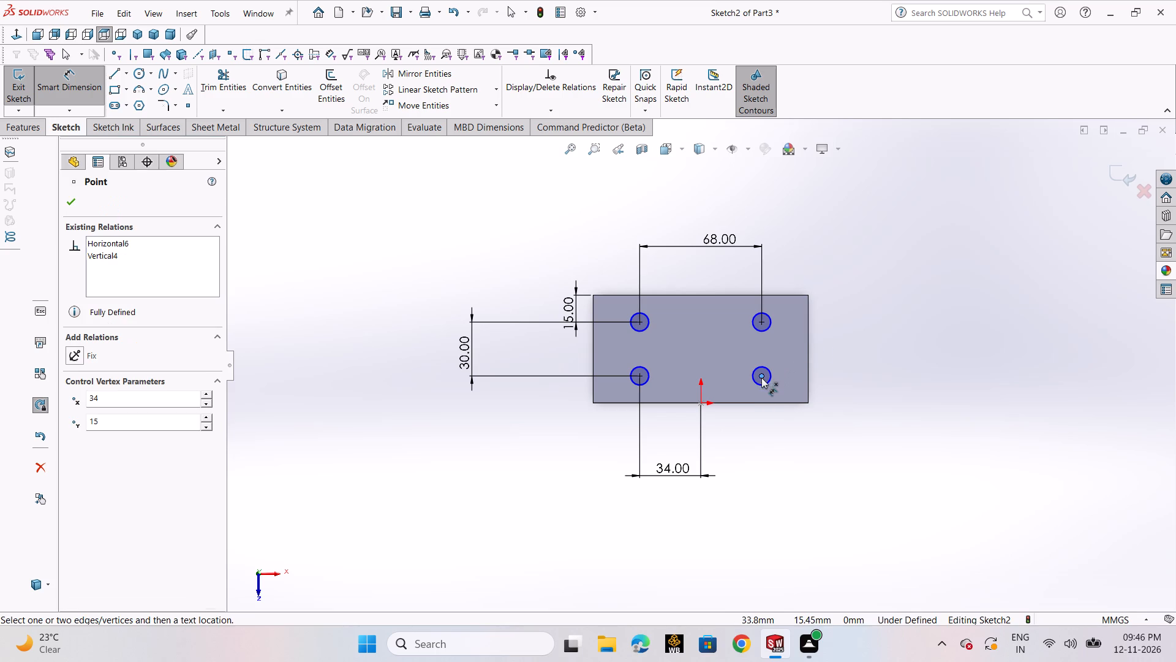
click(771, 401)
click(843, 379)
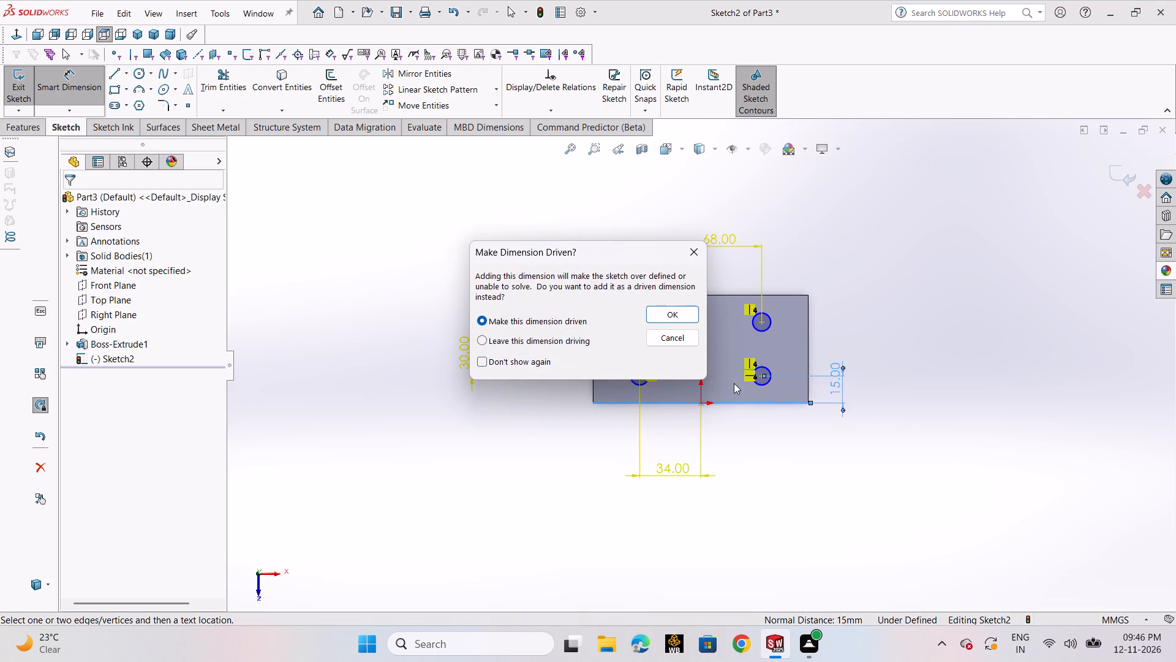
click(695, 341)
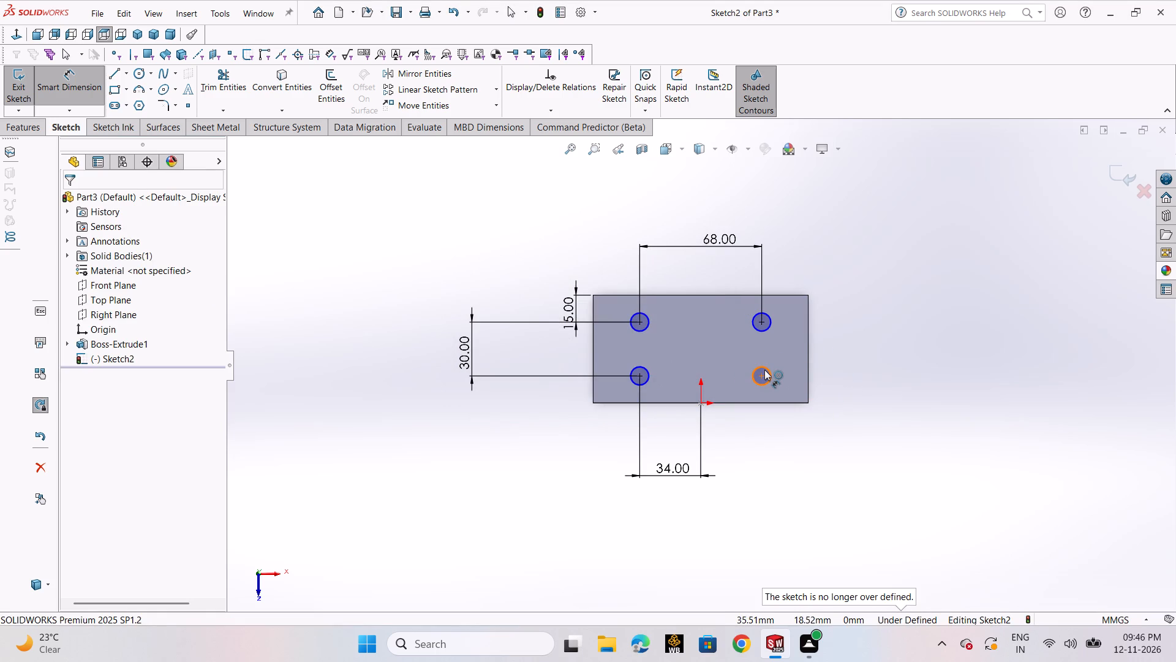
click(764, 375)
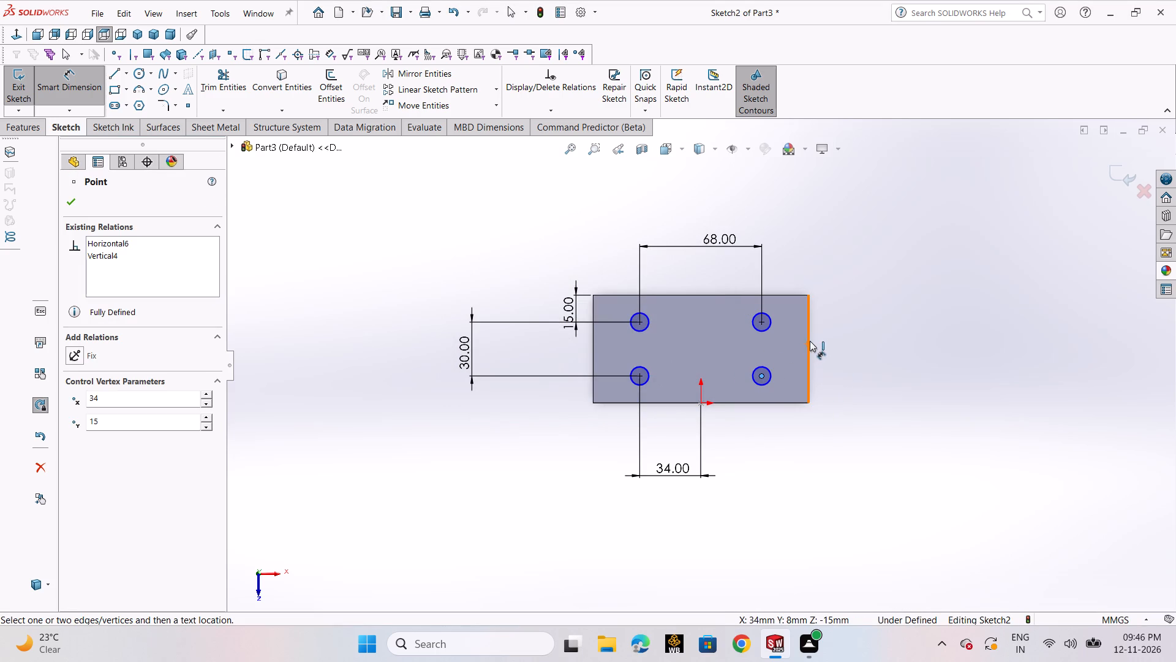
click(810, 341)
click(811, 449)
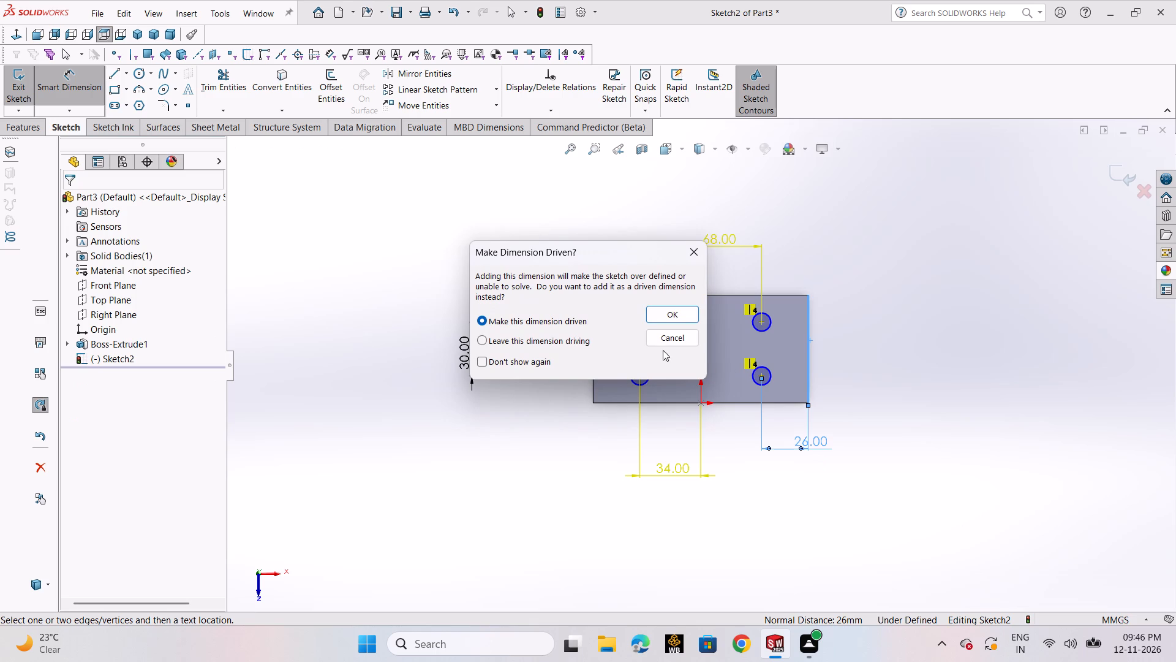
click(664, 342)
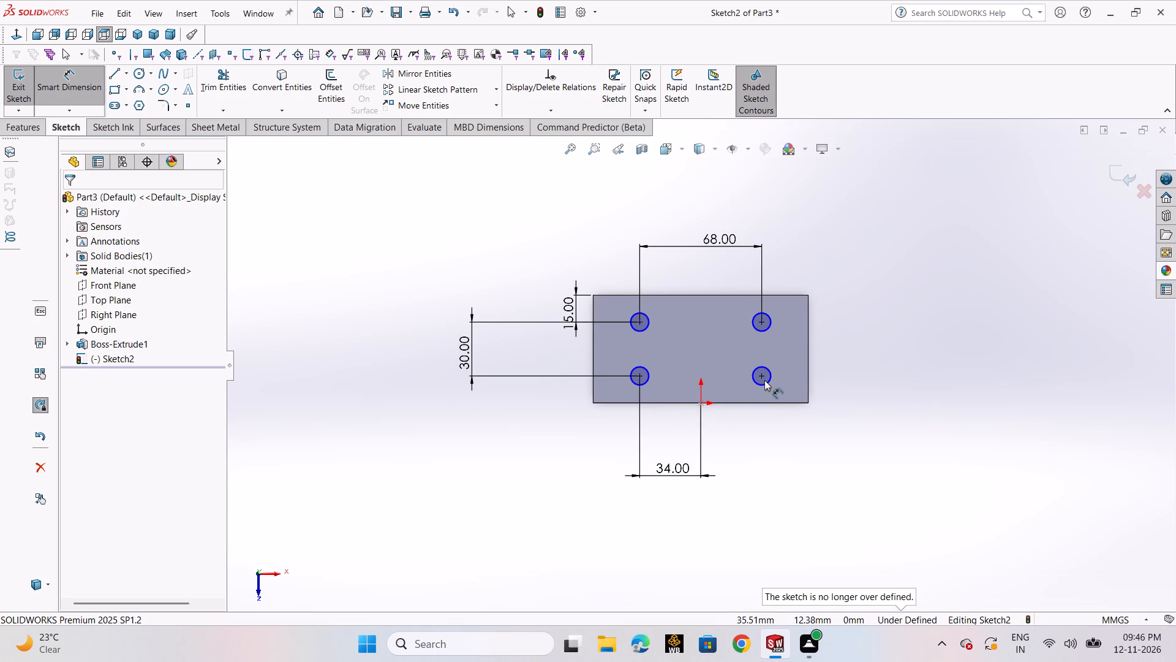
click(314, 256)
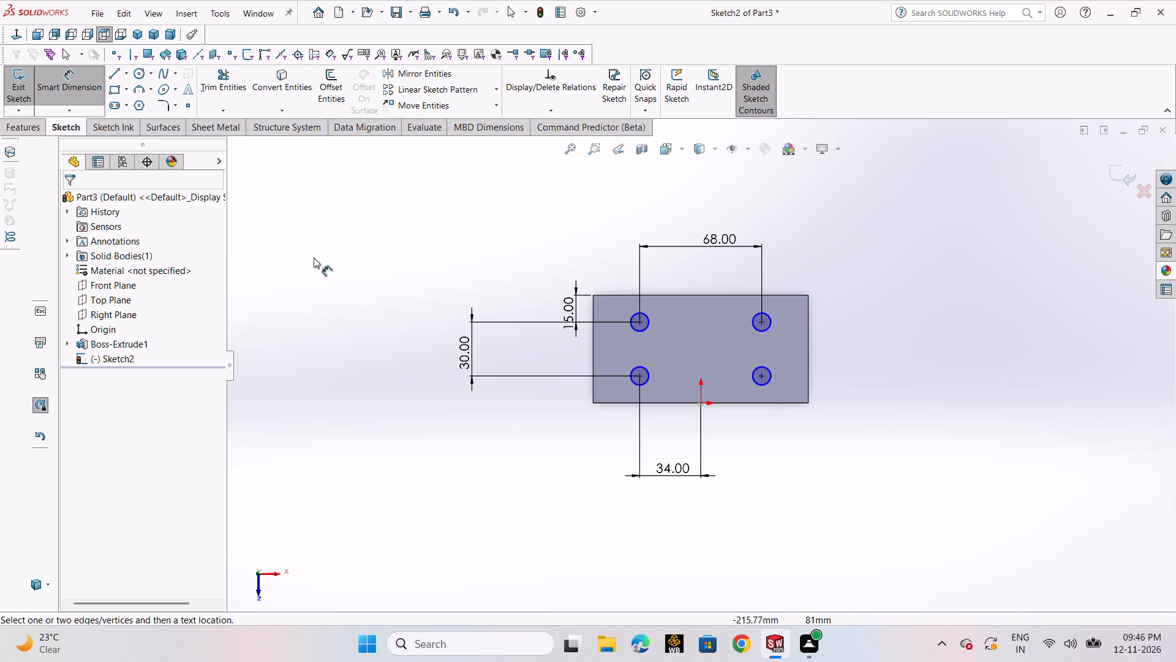
Dimension the upper-left circle's diameter as 10 mm and exit the sketch.
click(74, 94)
click(74, 93)
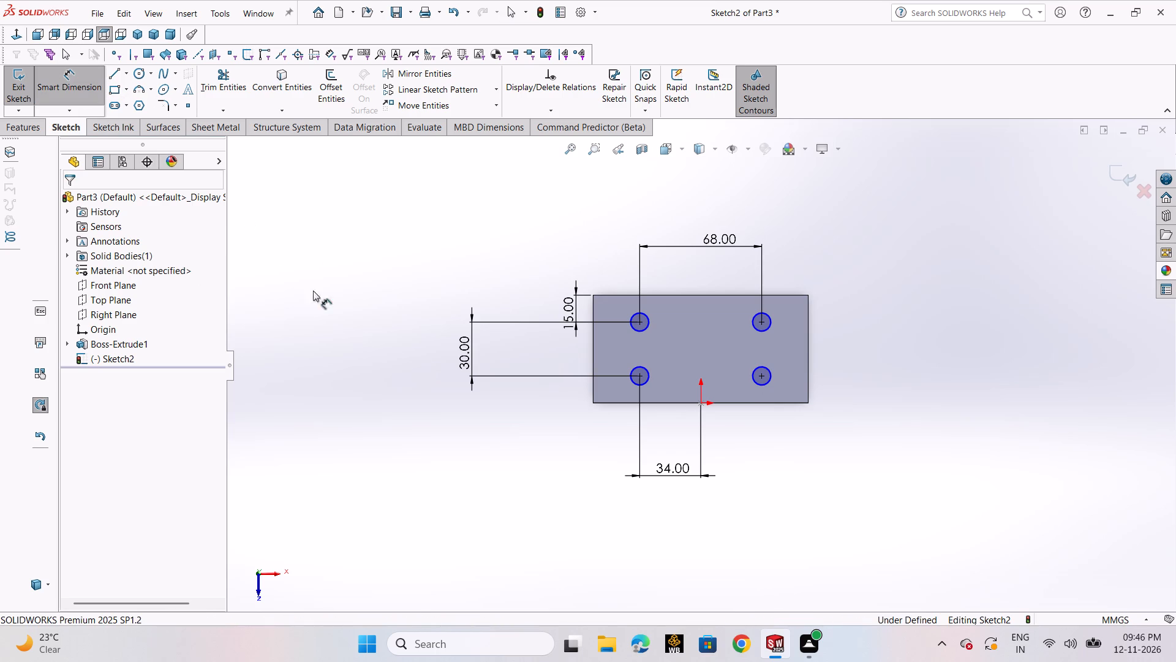
click(634, 329)
click(503, 227)
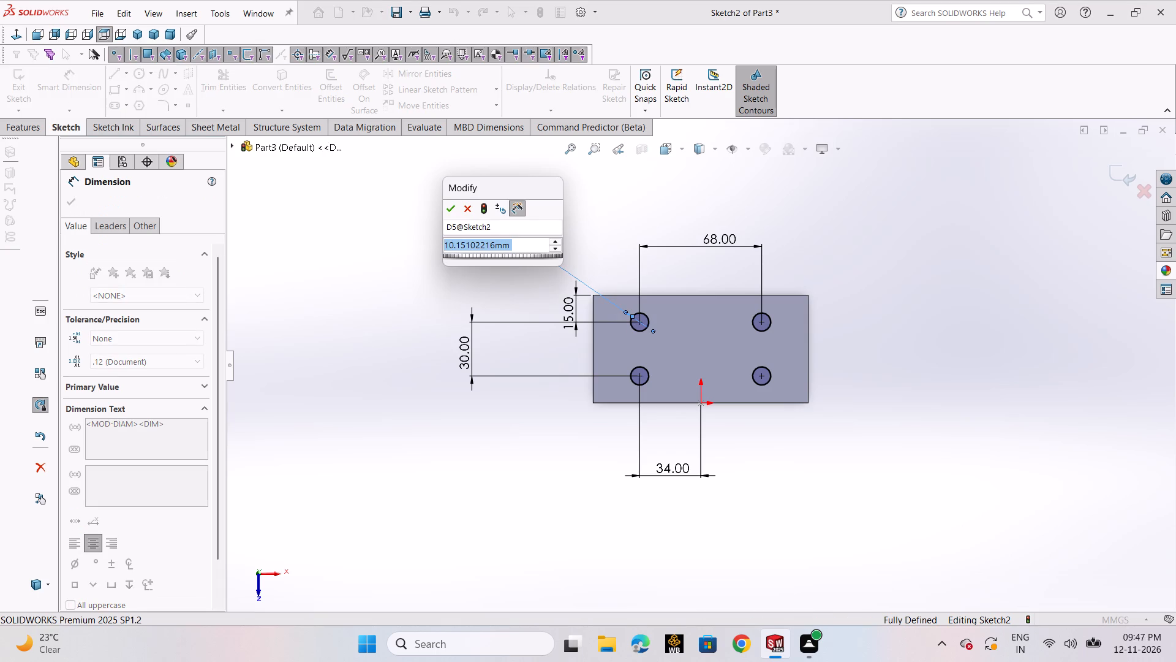
text(10)
key(Return)
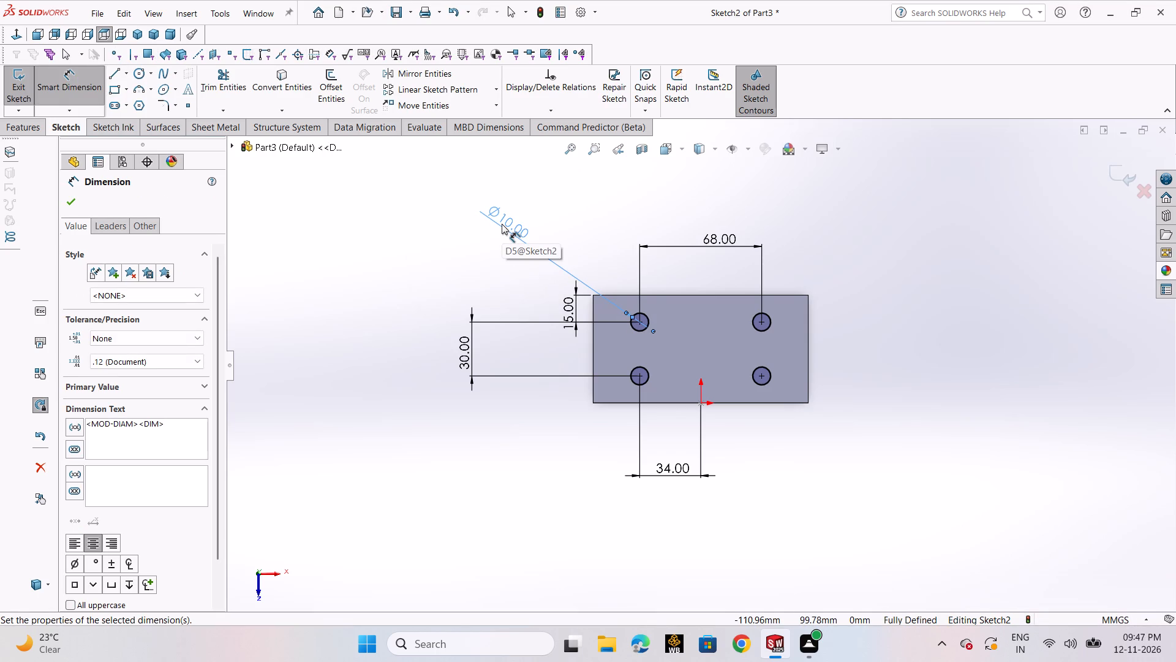
click(1134, 177)
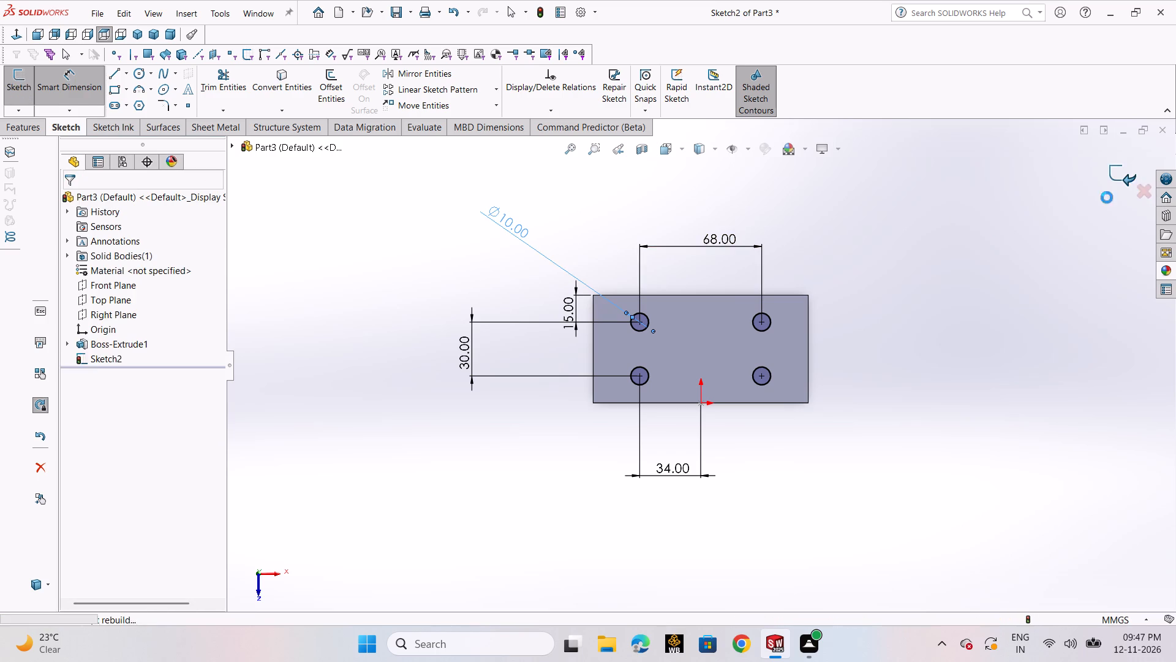
Cut-extrude the four-circle sketch through the block with a Blind depth of 60 mm.
scroll(979, 265, up, 3)
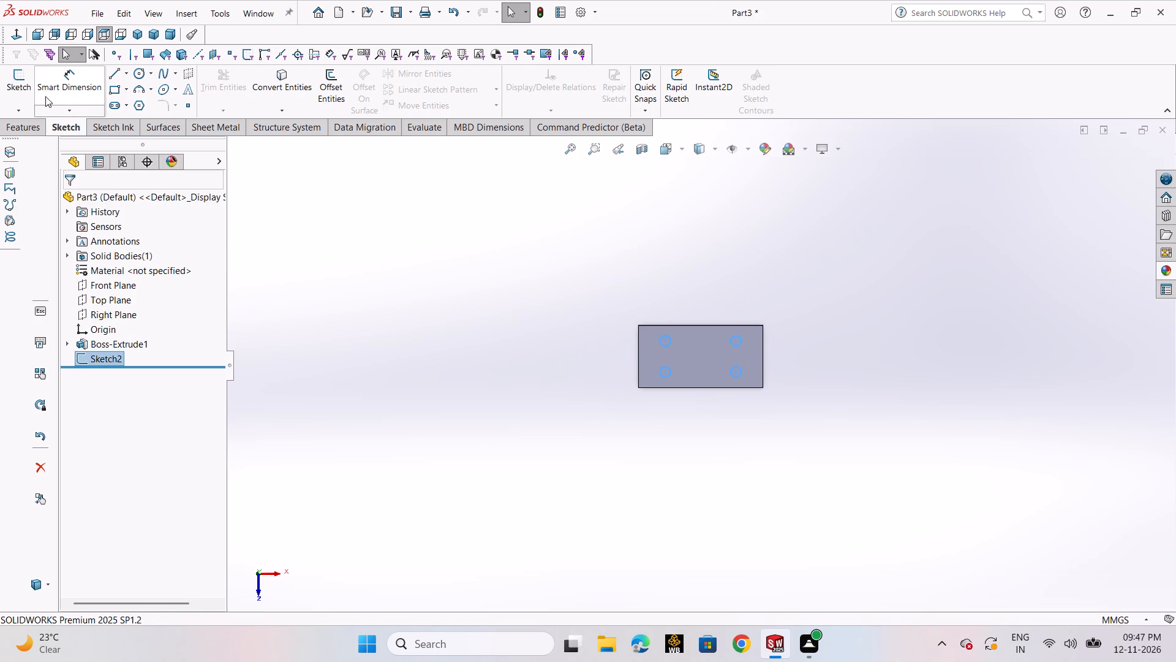
click(18, 131)
click(219, 93)
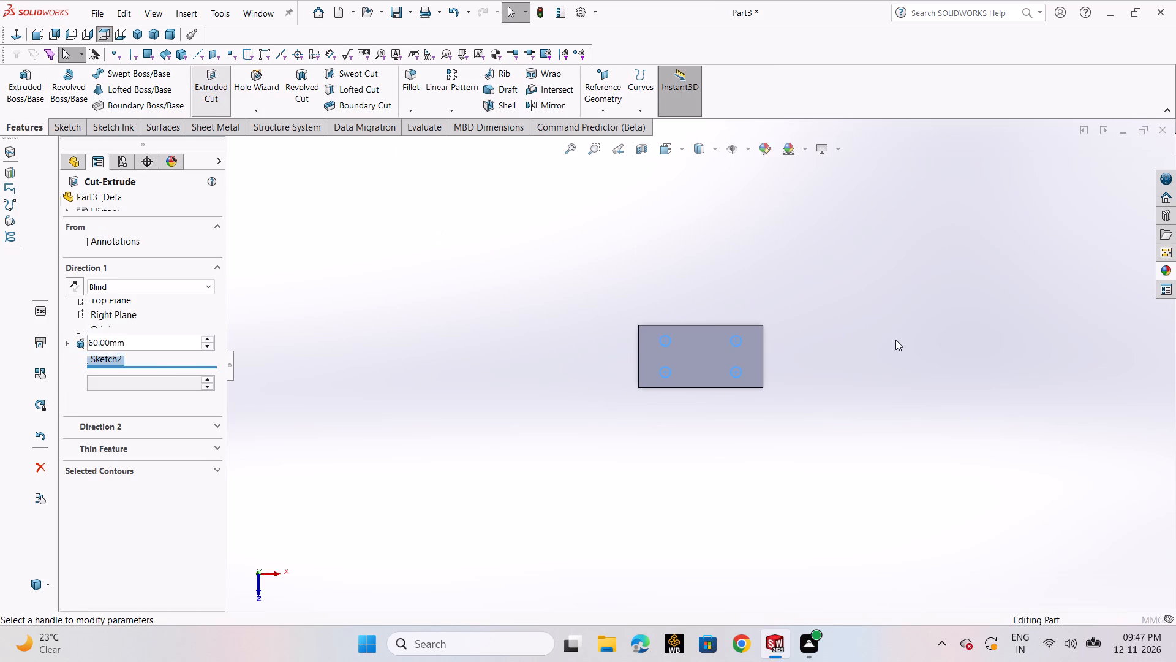
middle_drag(935, 329, 858, 251)
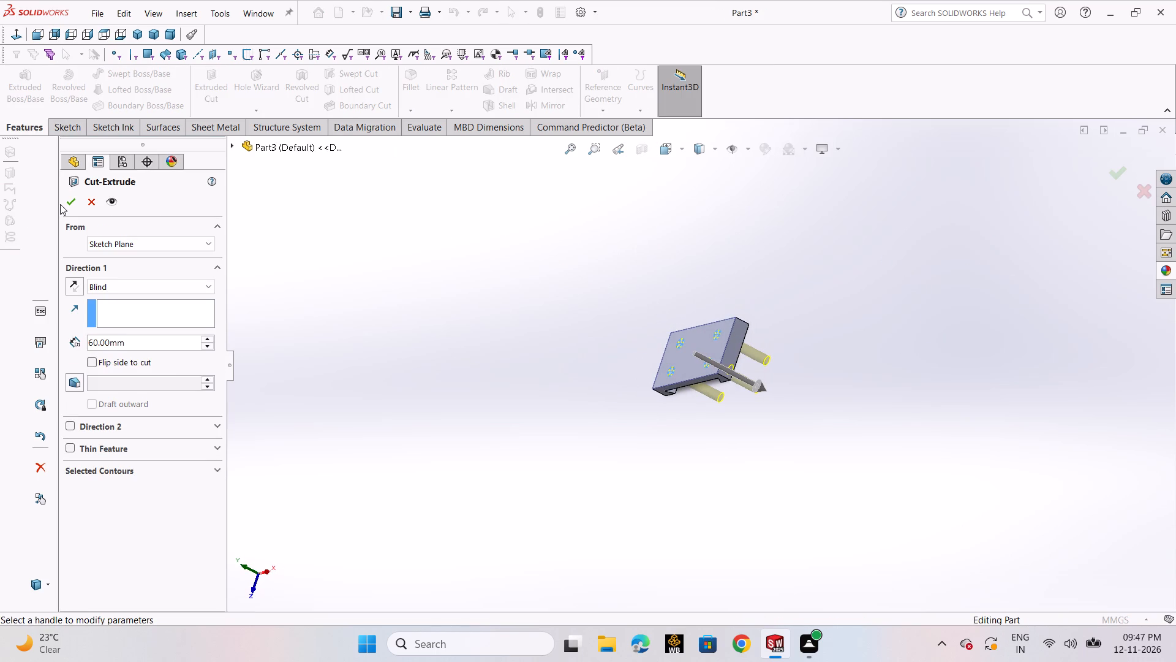
click(63, 202)
click(488, 411)
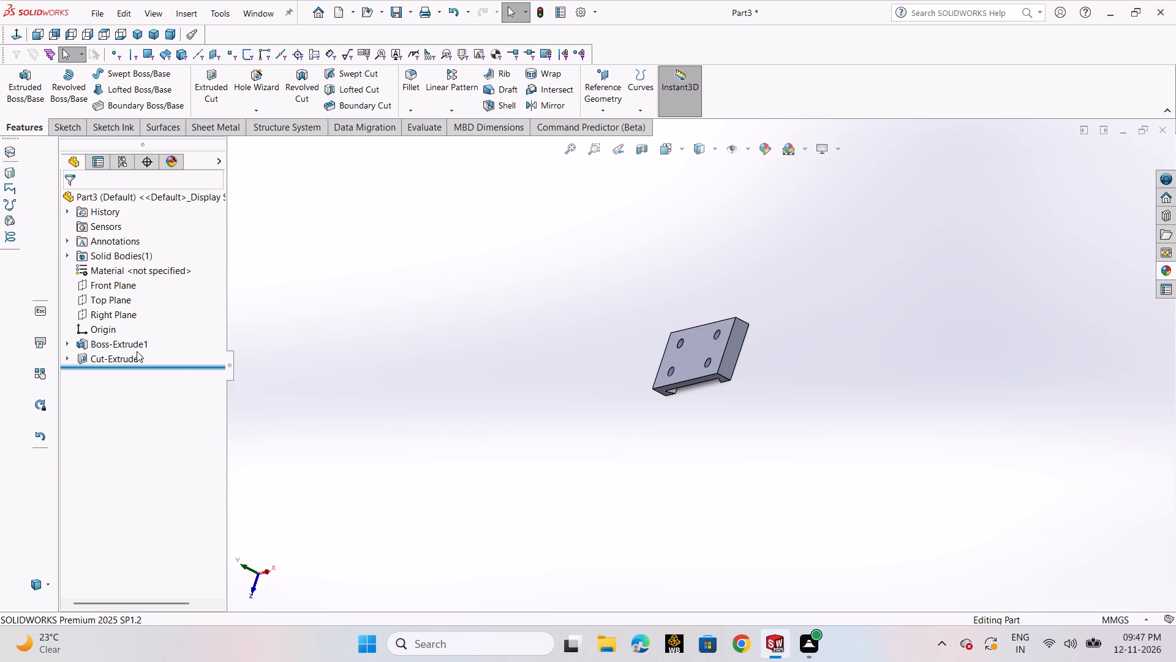
Start a sketch on the Right Plane and draw a vertical centerline about 29 mm long upward from the block's top edge midpoint.
click(110, 310)
click(134, 284)
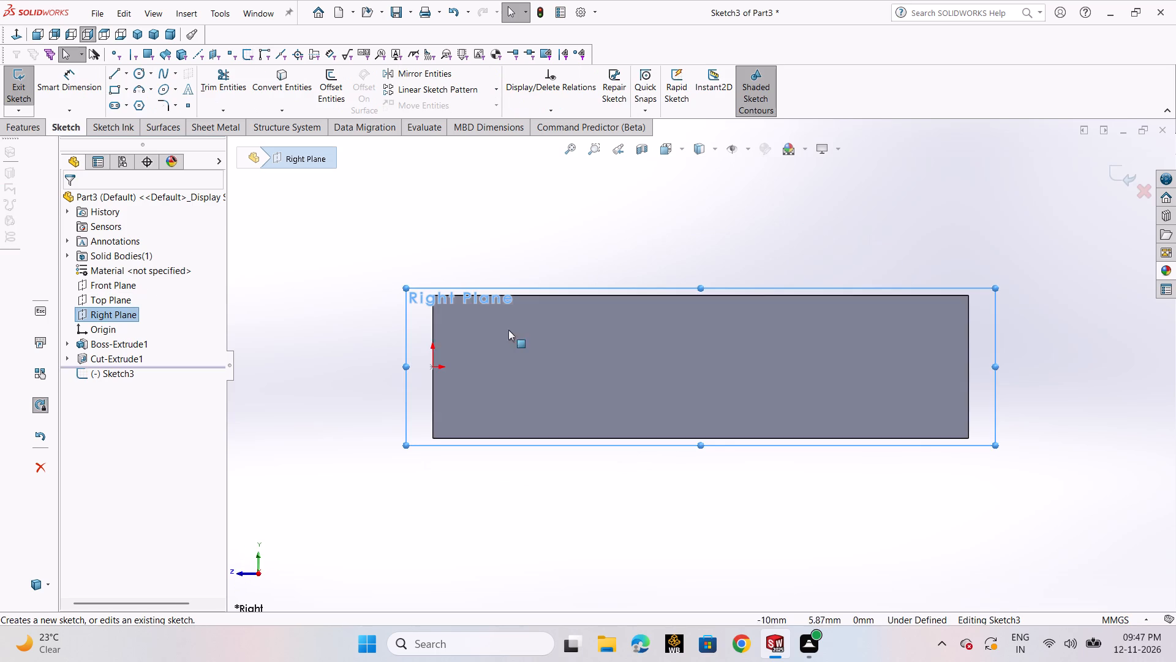
scroll(671, 328, up, 4)
scroll(590, 279, up, 1)
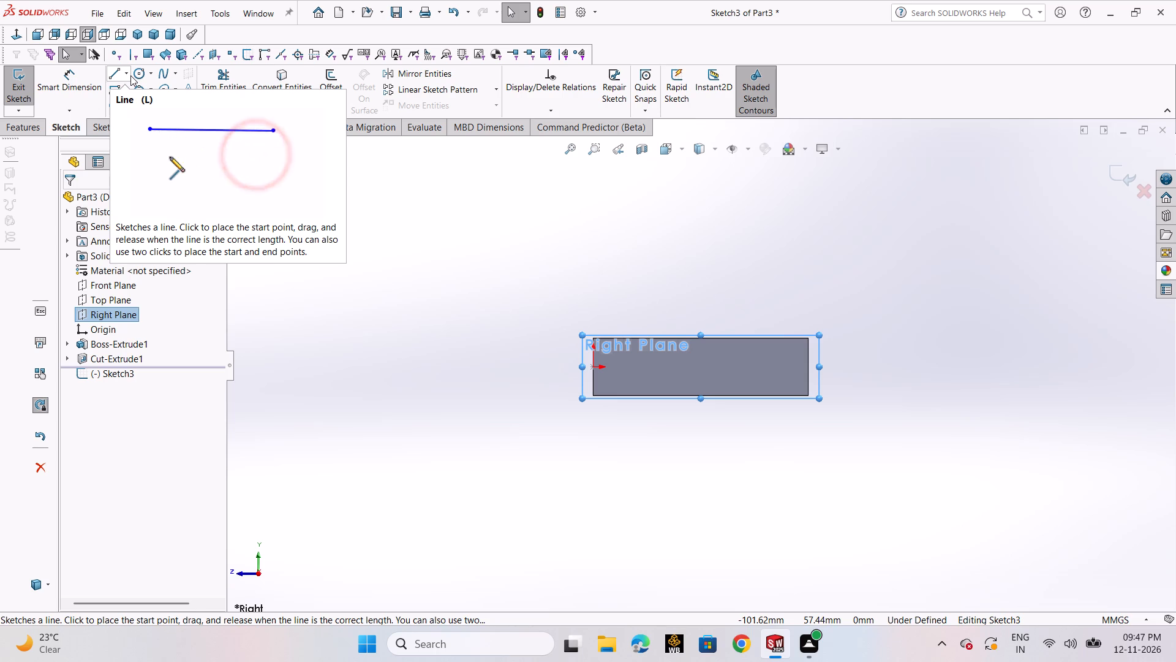
click(130, 70)
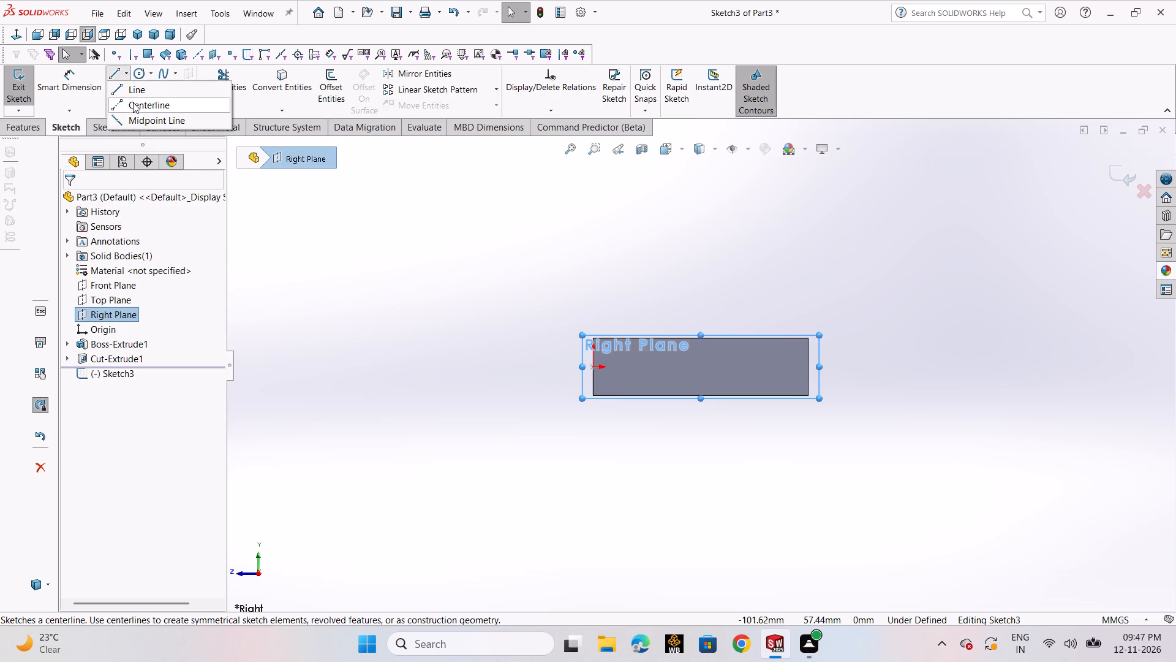
click(133, 102)
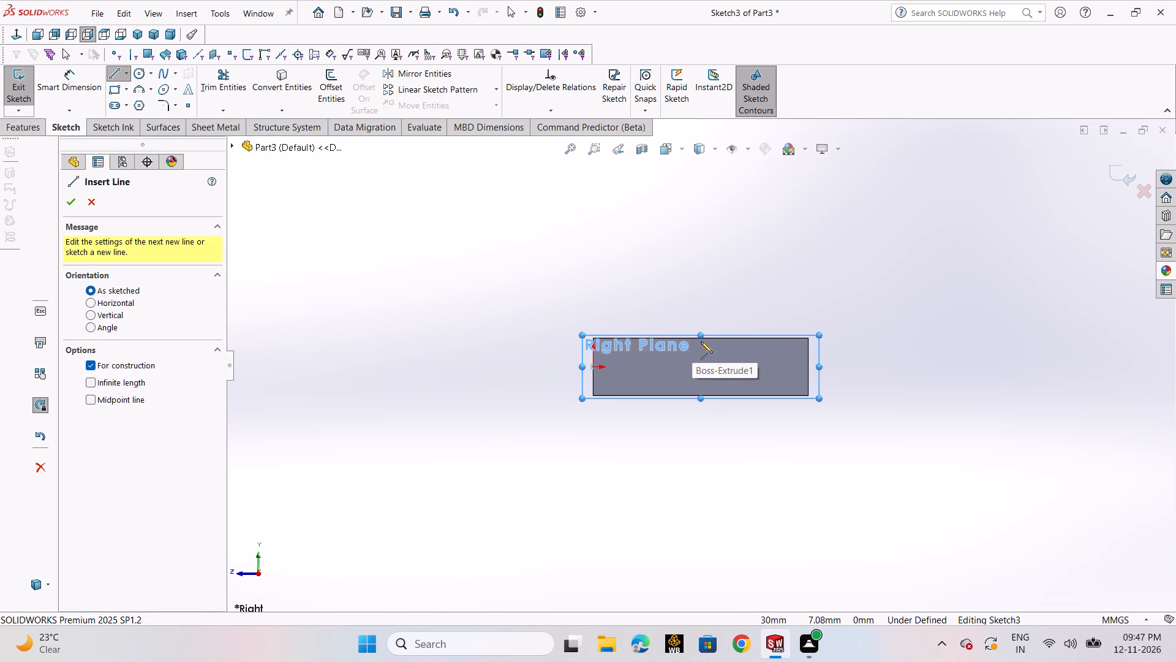
click(701, 341)
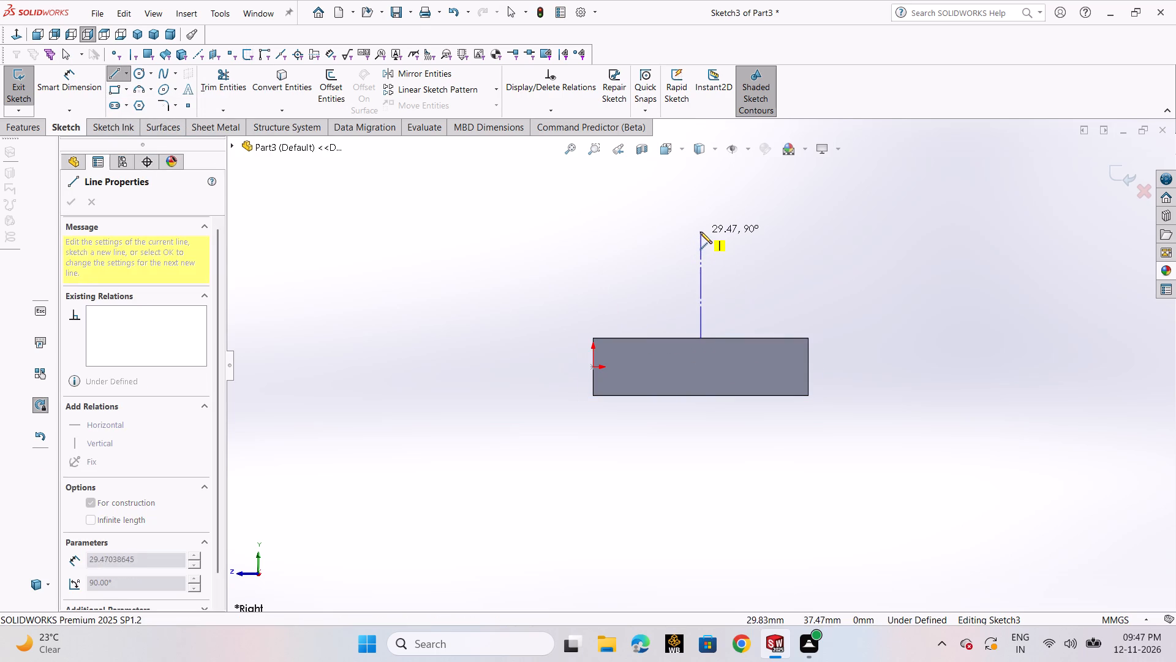
click(700, 232)
right_click(697, 234)
click(712, 243)
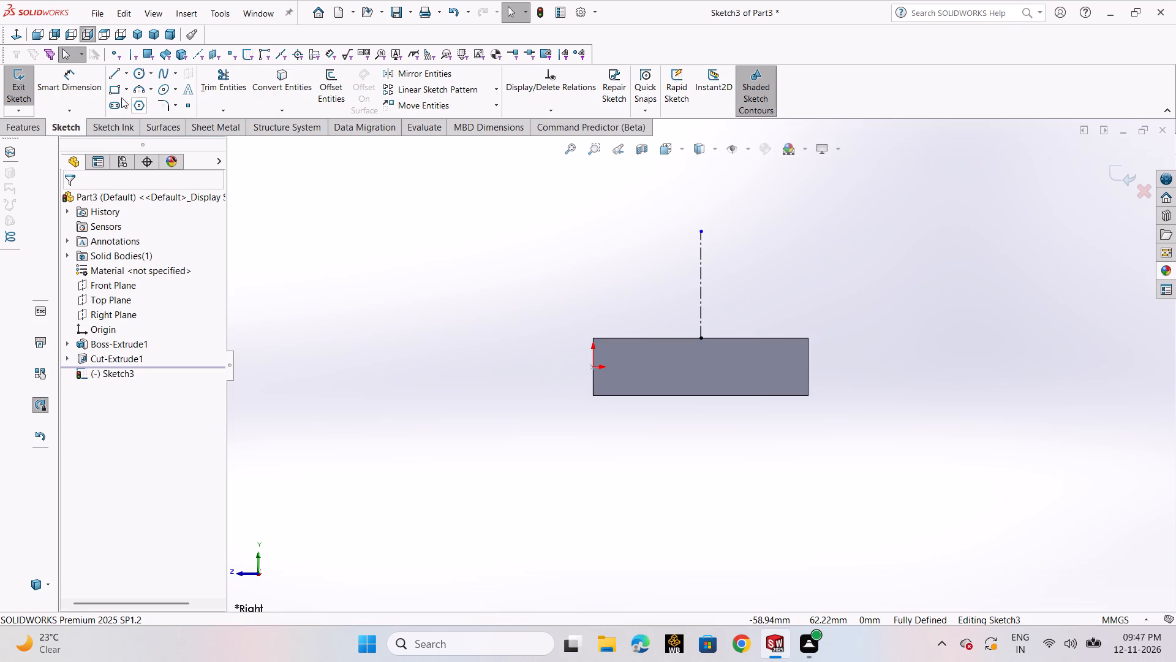
Dimension the vertical centerline's length as 26 mm.
click(93, 90)
click(701, 288)
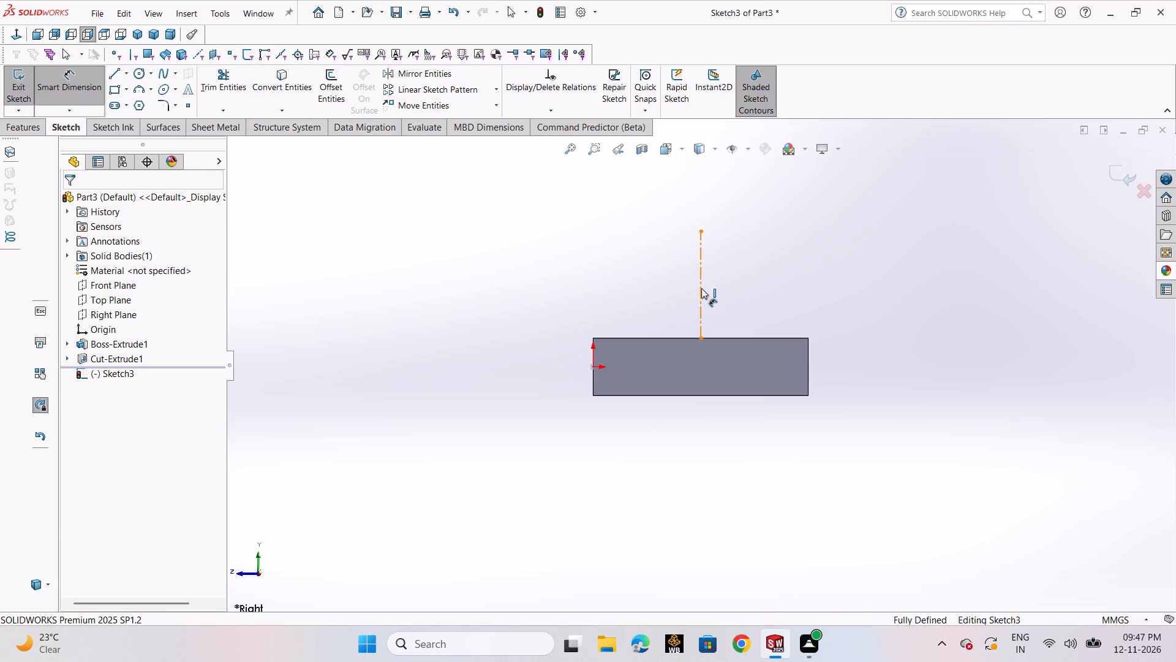
click(955, 283)
text(26)
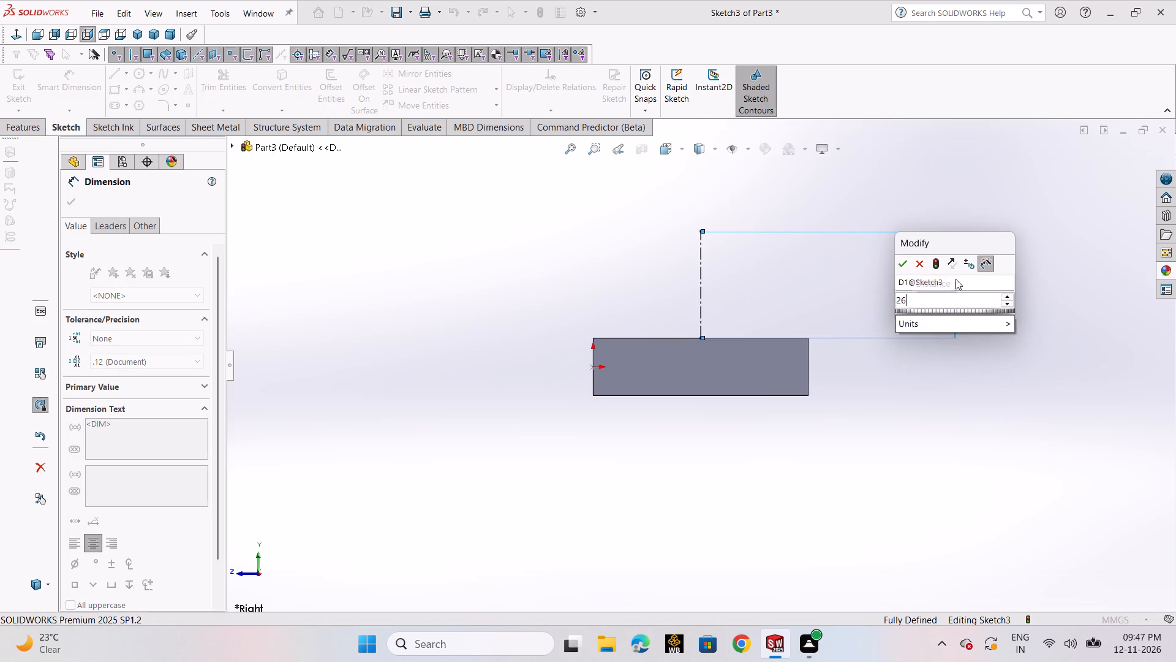
key(Return)
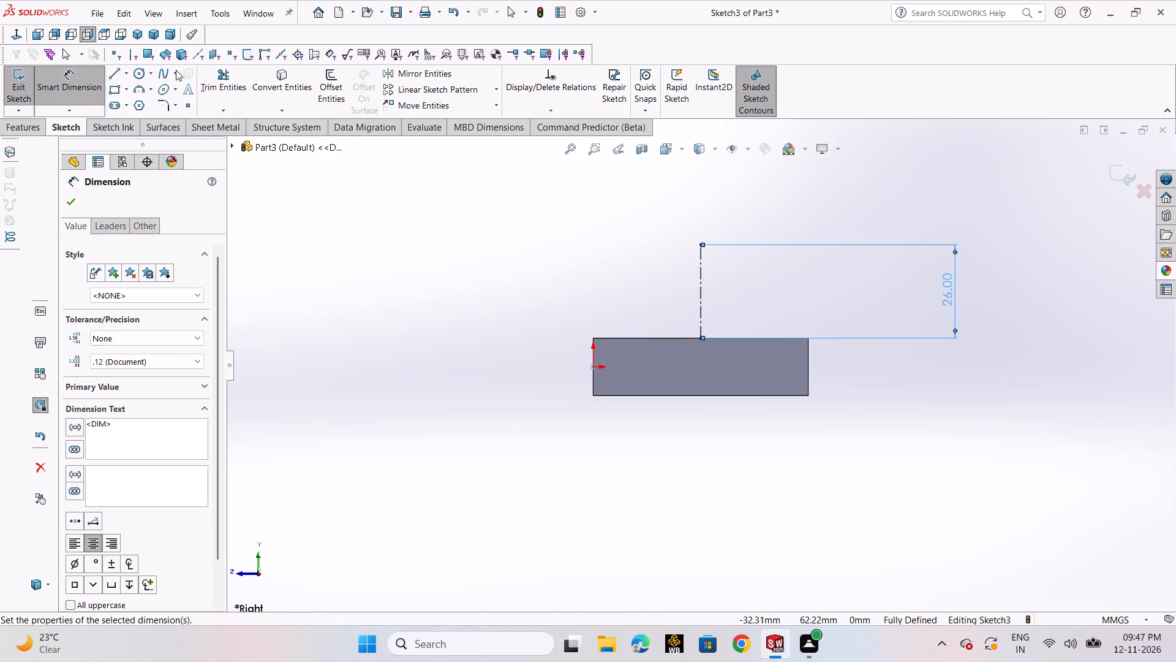
Sketch two concentric circles centered on the centerline's upper end, with radii of about 21.5 mm and 10 mm.
click(134, 77)
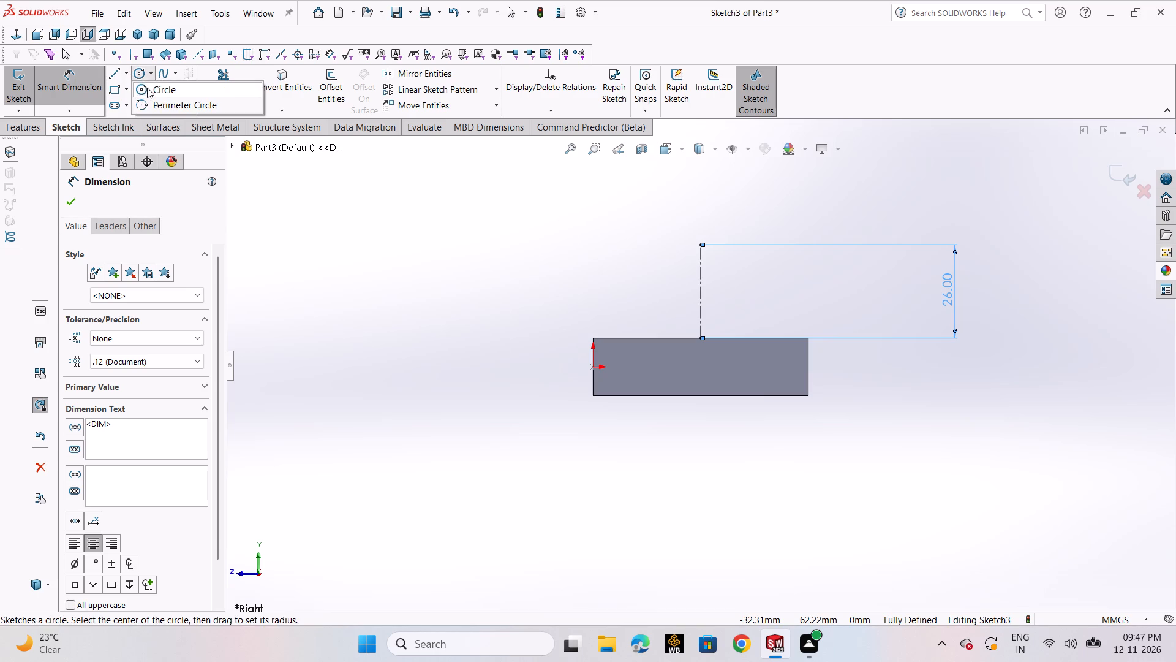
click(147, 88)
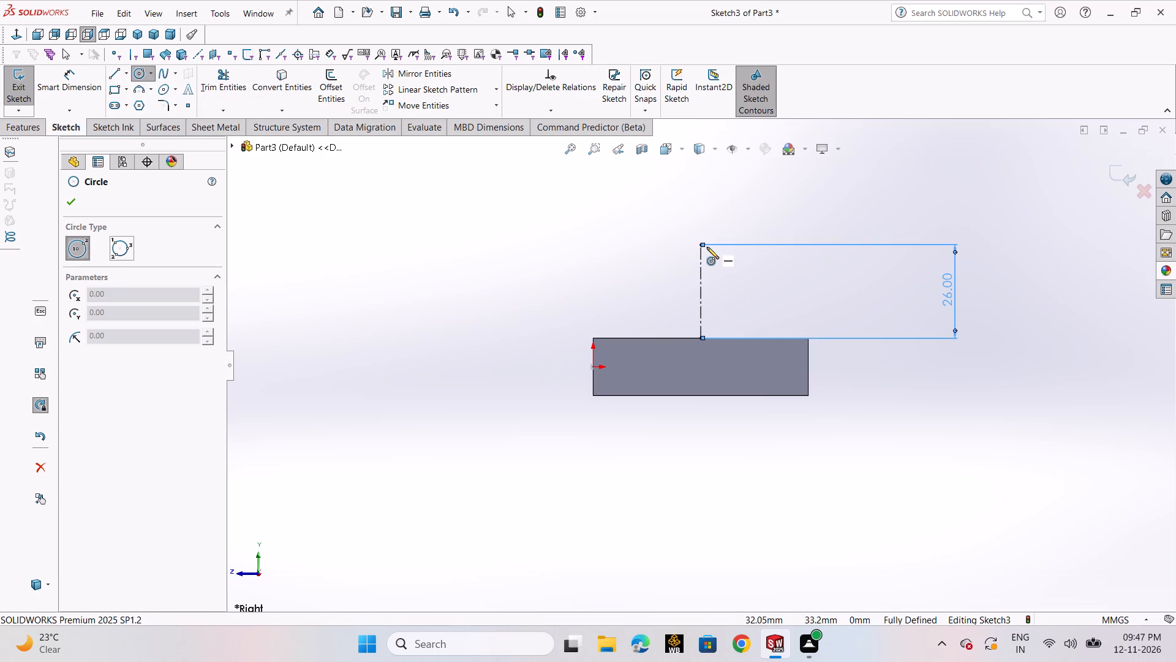
click(703, 246)
click(777, 254)
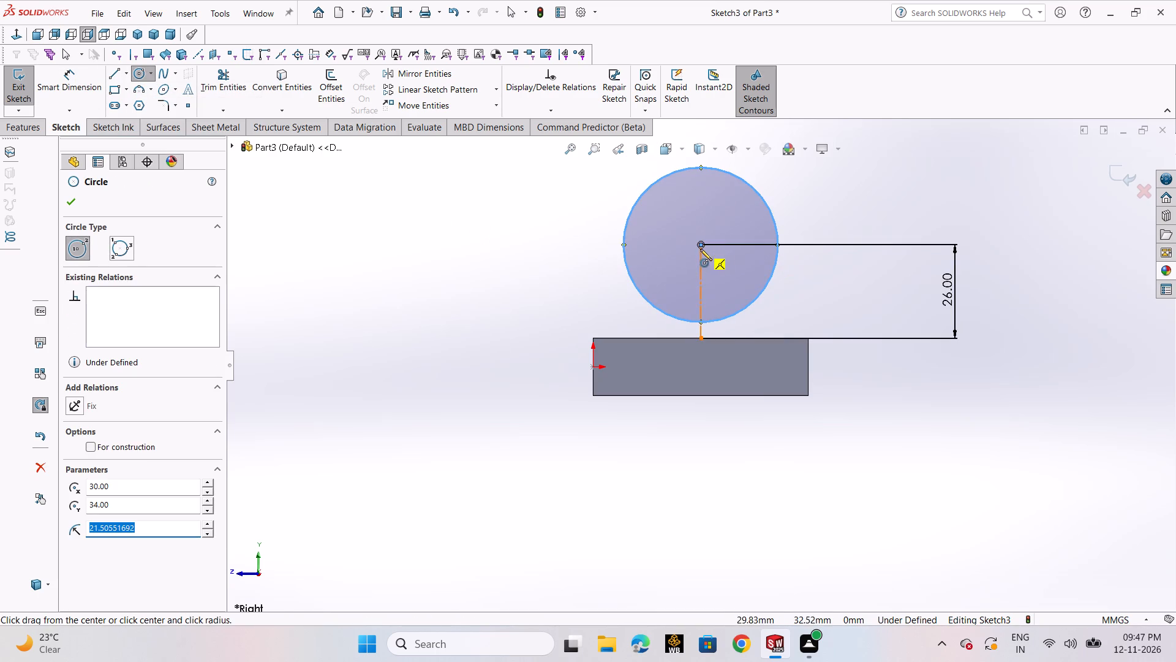
click(701, 247)
click(715, 278)
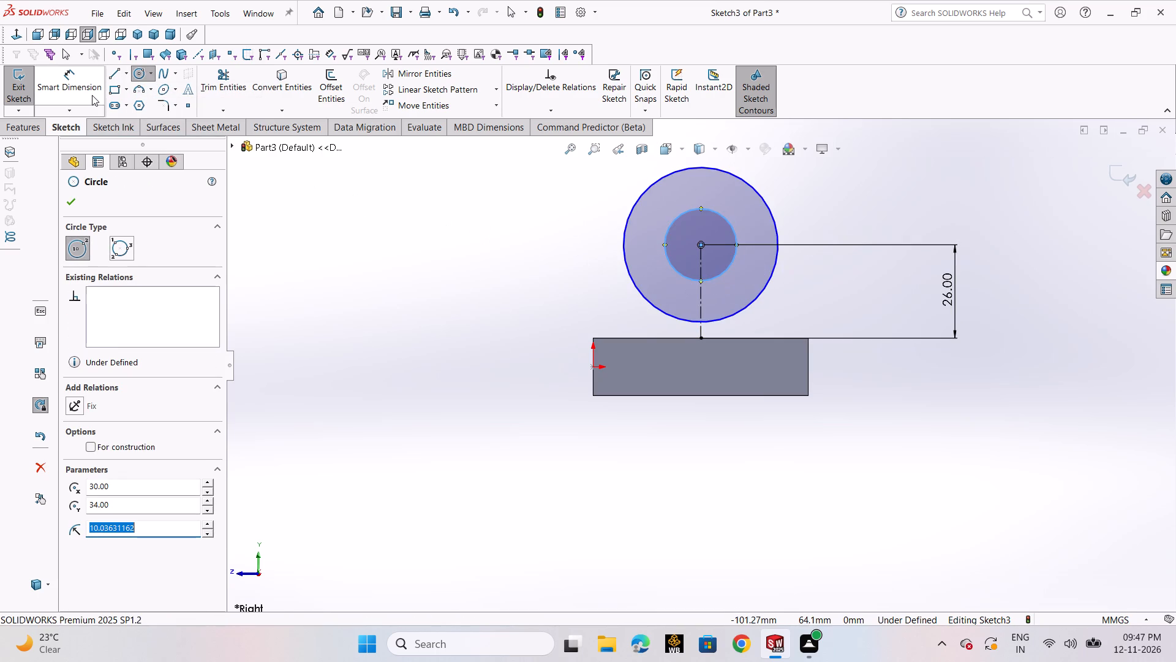
Dimension the outer circle's diameter as 60 mm and the inner circle's diameter as 25 mm.
click(92, 95)
click(767, 280)
click(869, 263)
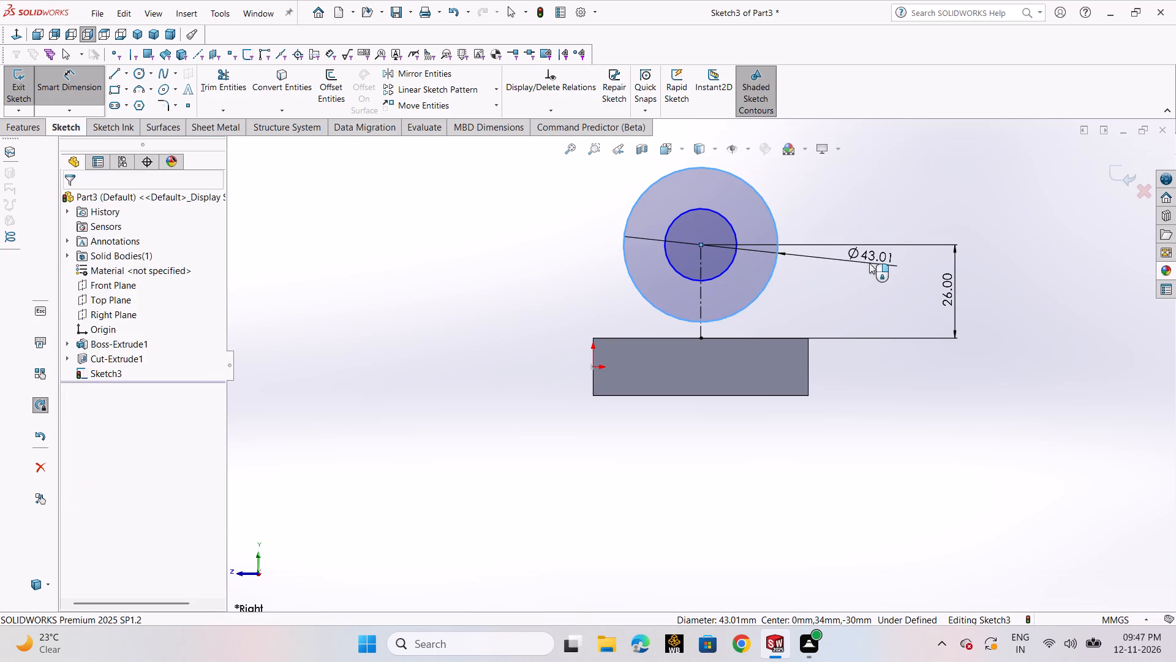
text(60)
key(Return)
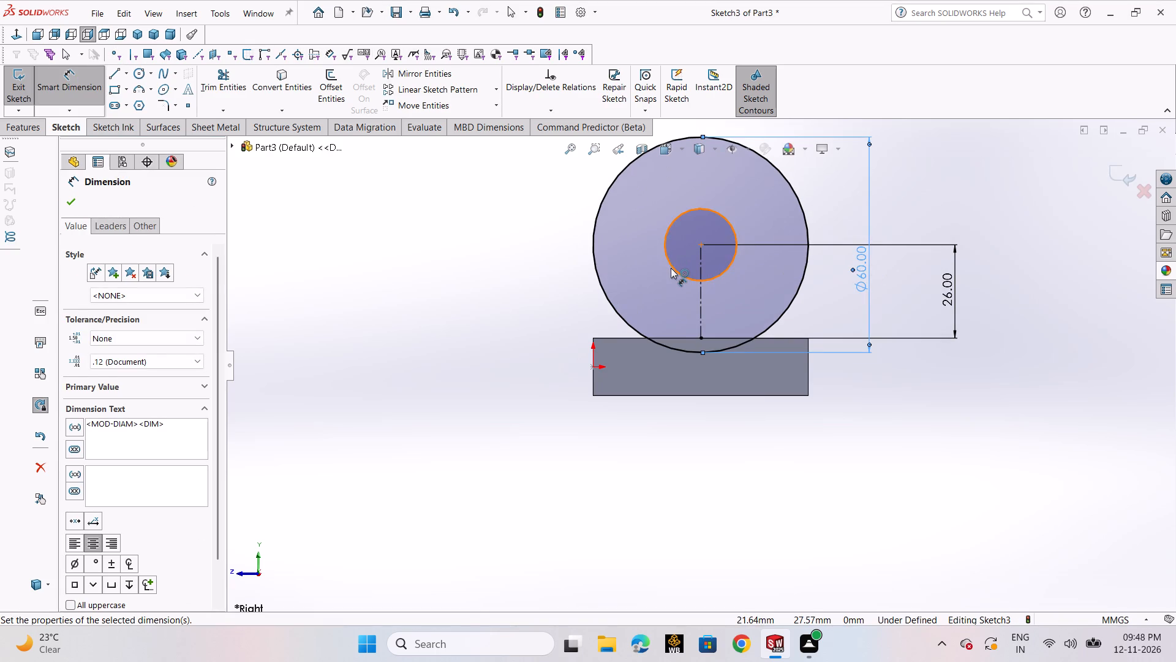
click(671, 268)
click(527, 272)
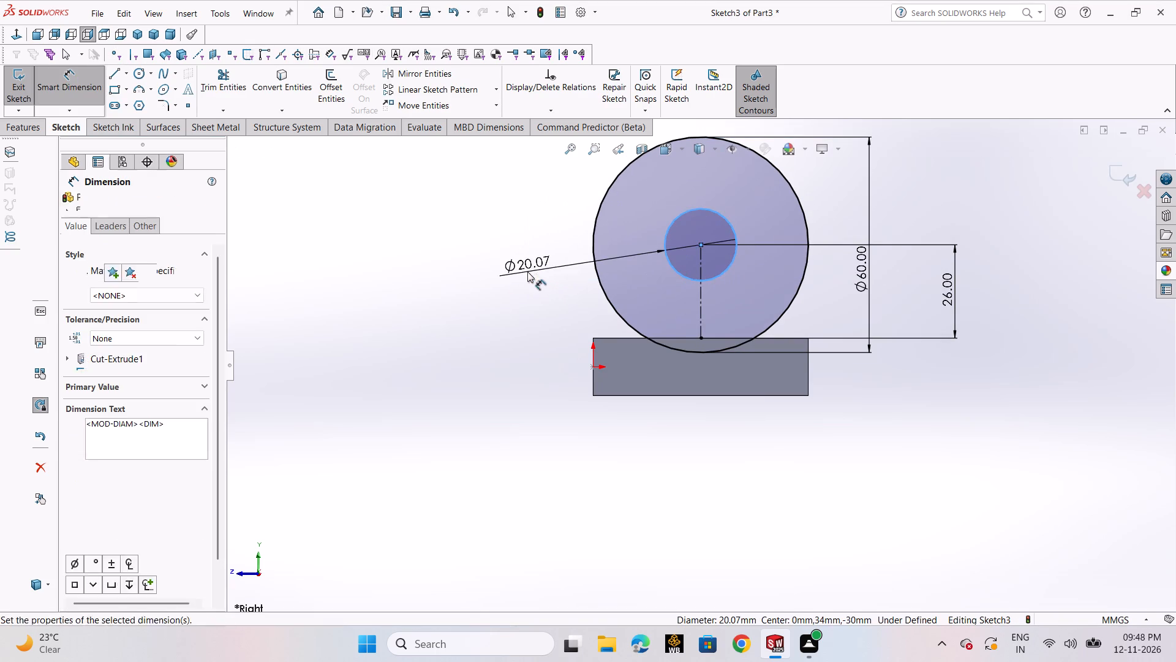
text(25)
key(Return)
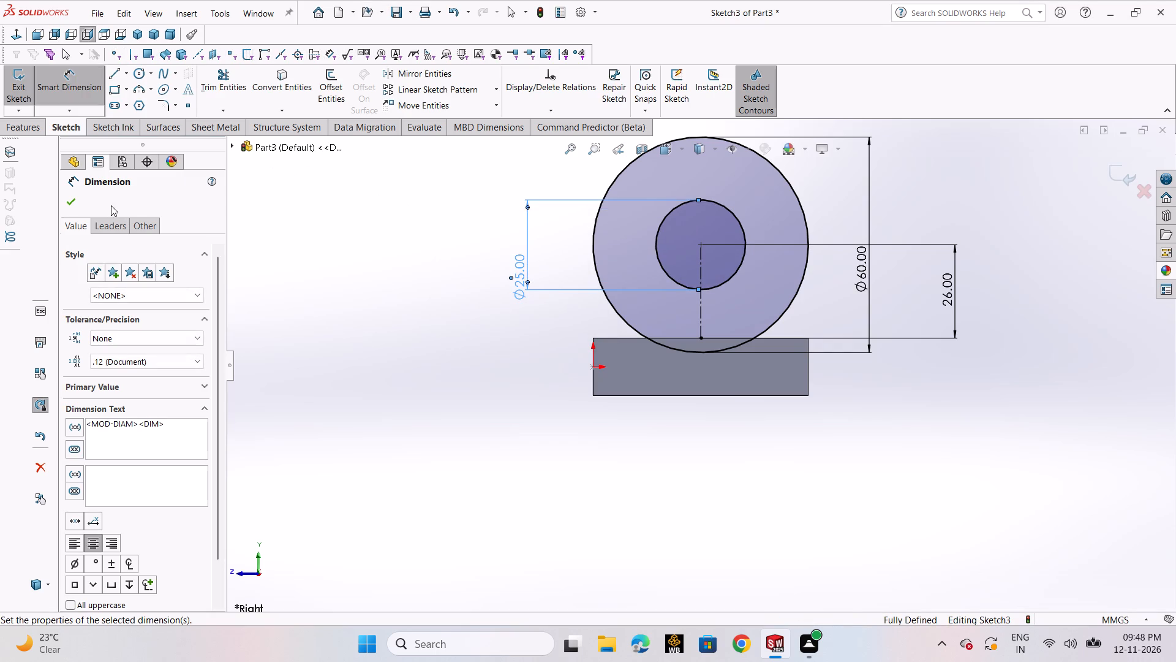
click(72, 205)
Draw vertical lines about 42 mm and 44 mm long upward from the block's two top corners, along both sides of the outer circle.
click(115, 75)
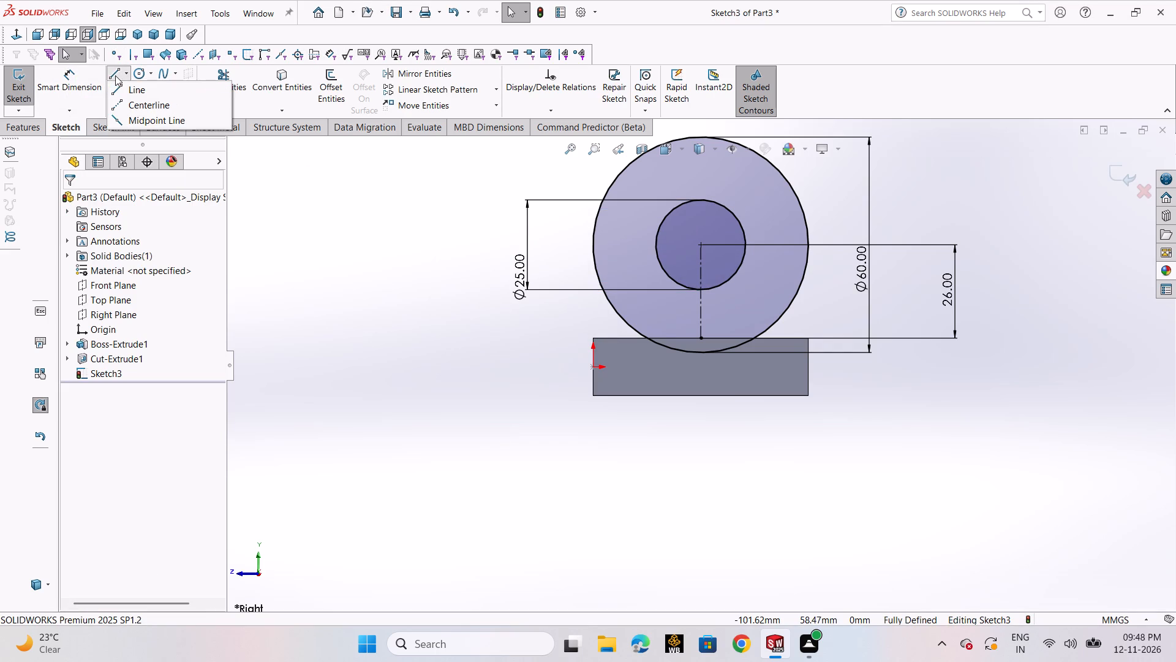
click(123, 88)
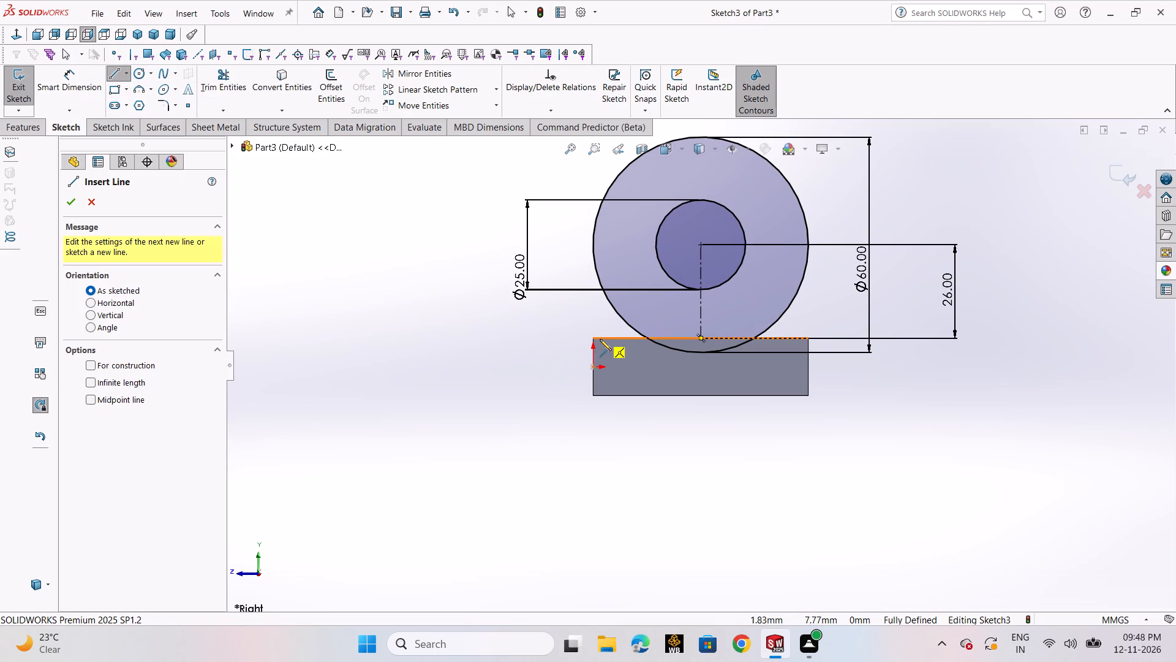
click(591, 339)
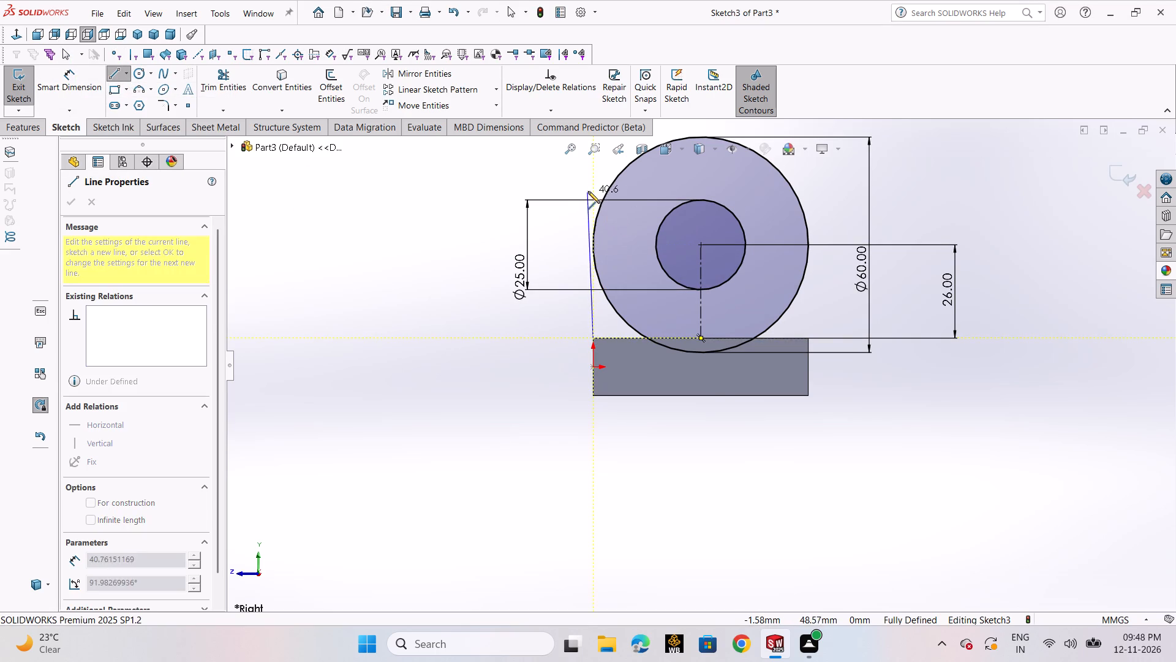
click(591, 188)
right_click(591, 188)
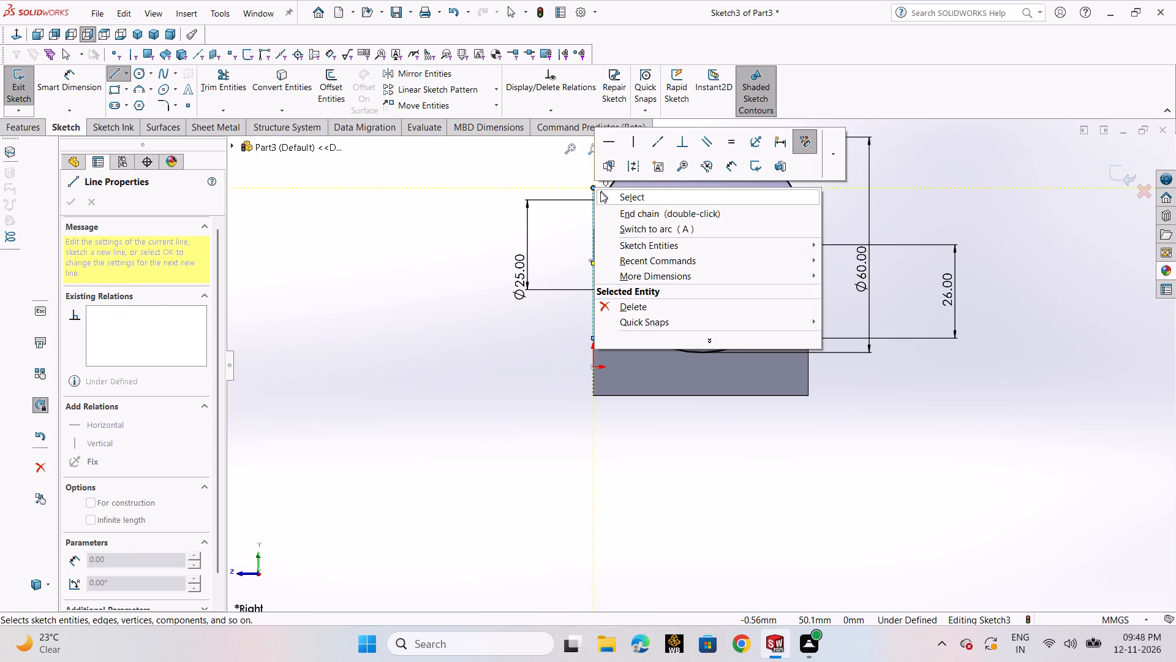
click(600, 192)
click(116, 72)
click(127, 91)
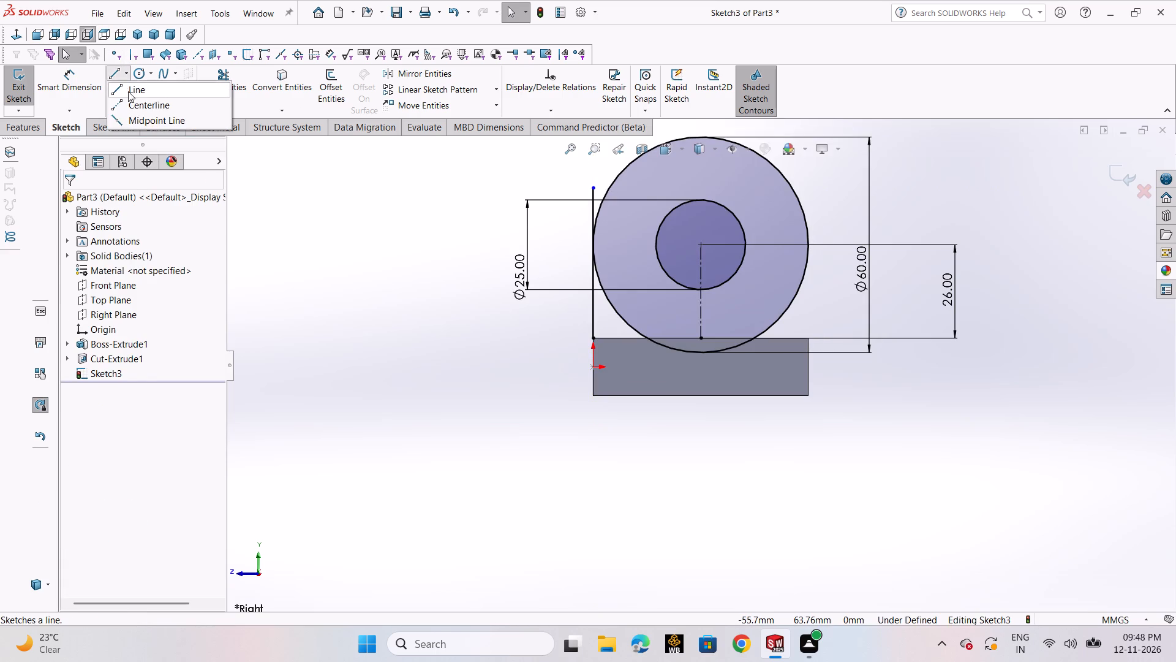
click(809, 338)
click(809, 181)
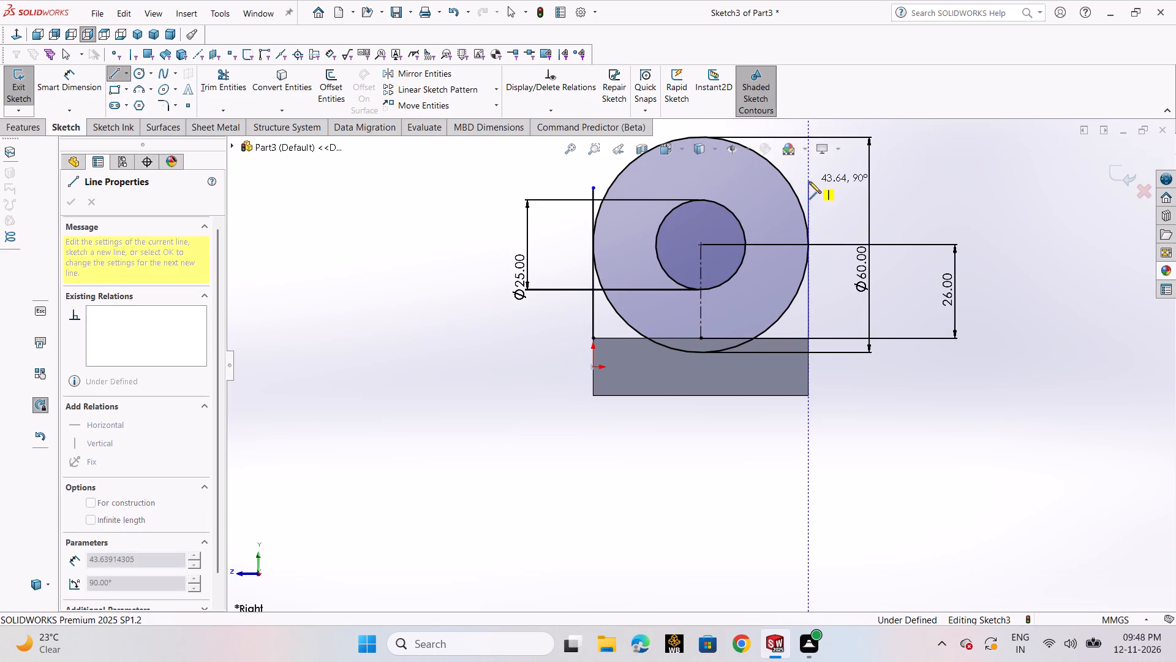
right_click(809, 181)
click(829, 193)
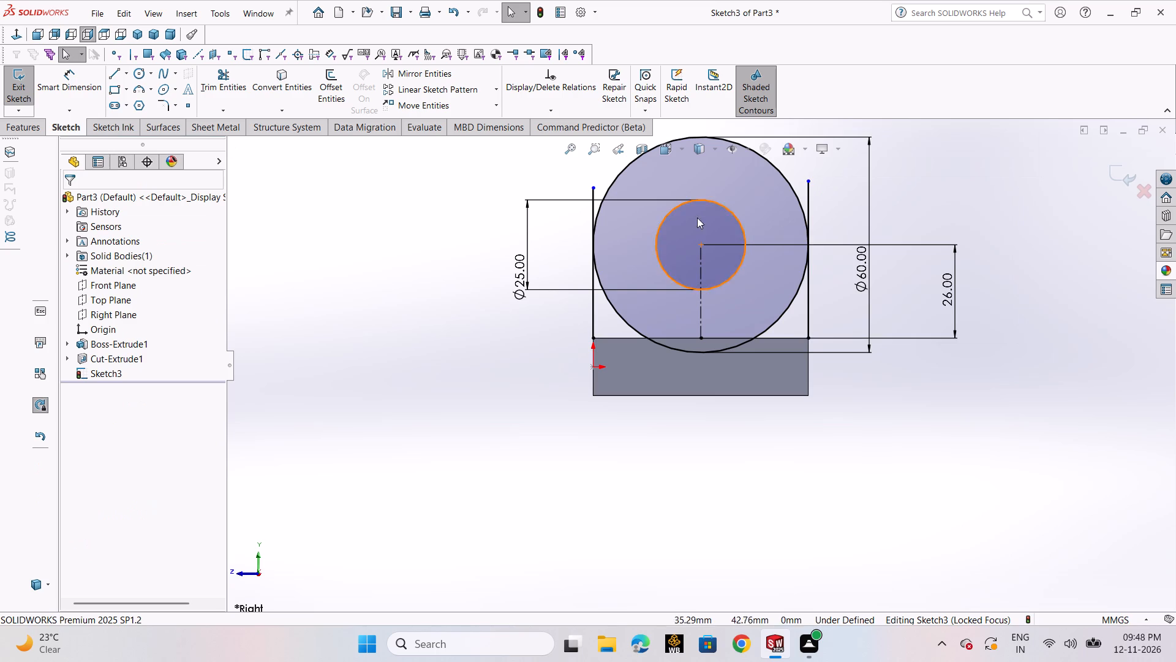
Trim away the outer circle's lower half and the ends of both vertical lines above the tangent points with Power trim.
click(241, 93)
drag(668, 381, 700, 304)
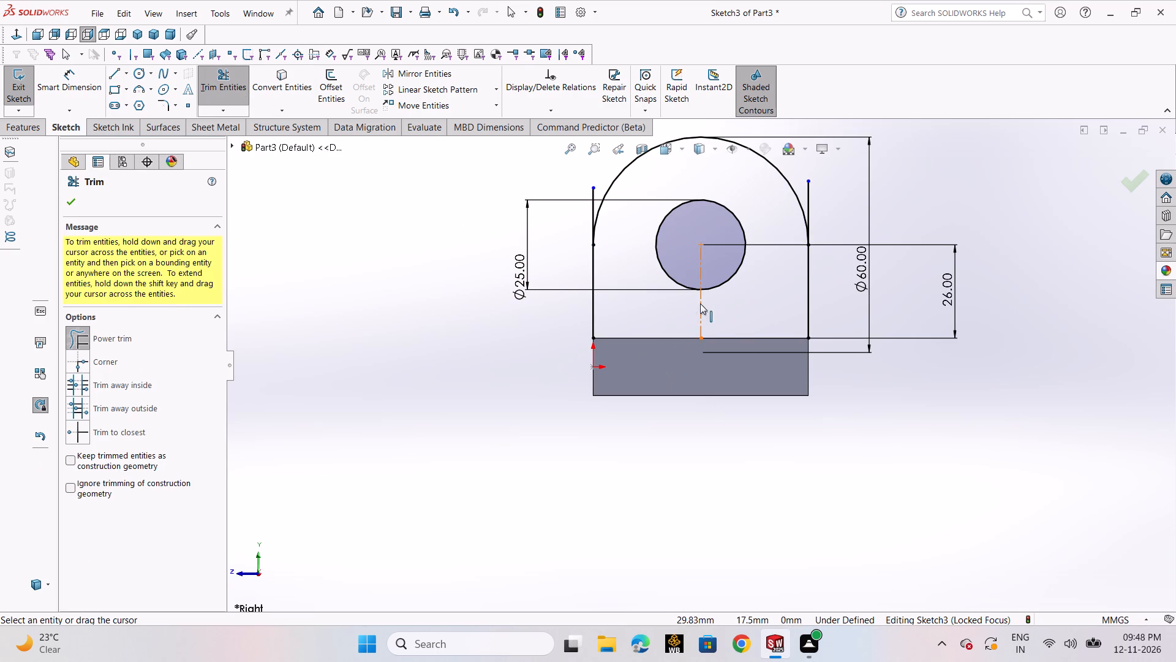
drag(584, 216, 597, 186)
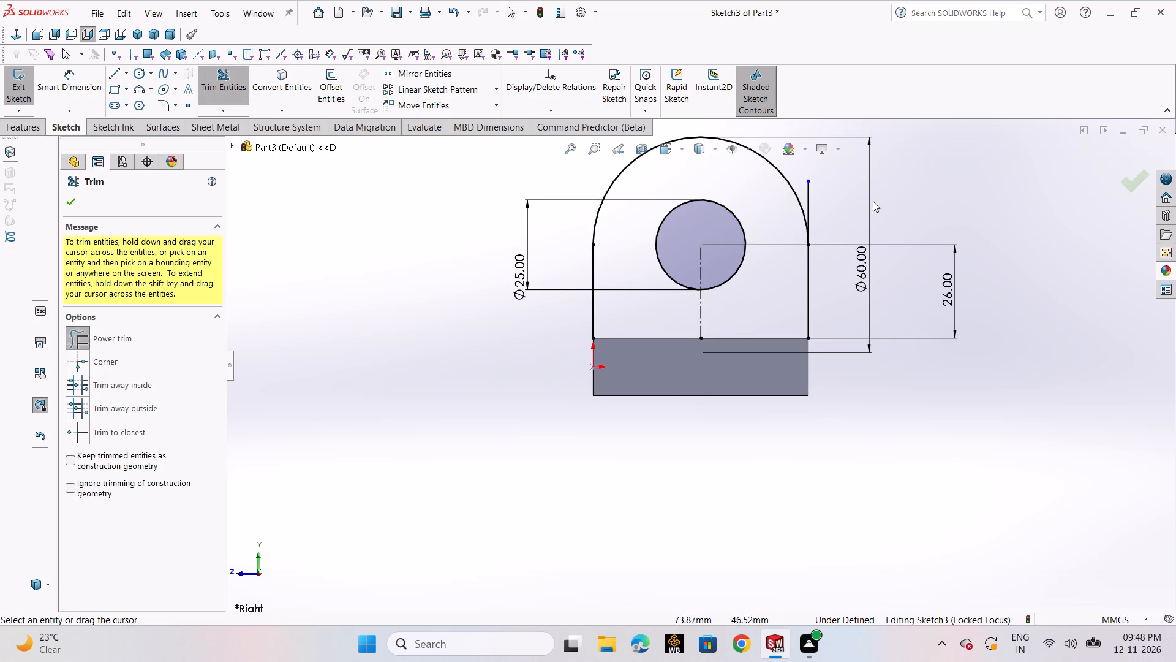
drag(854, 215, 807, 185)
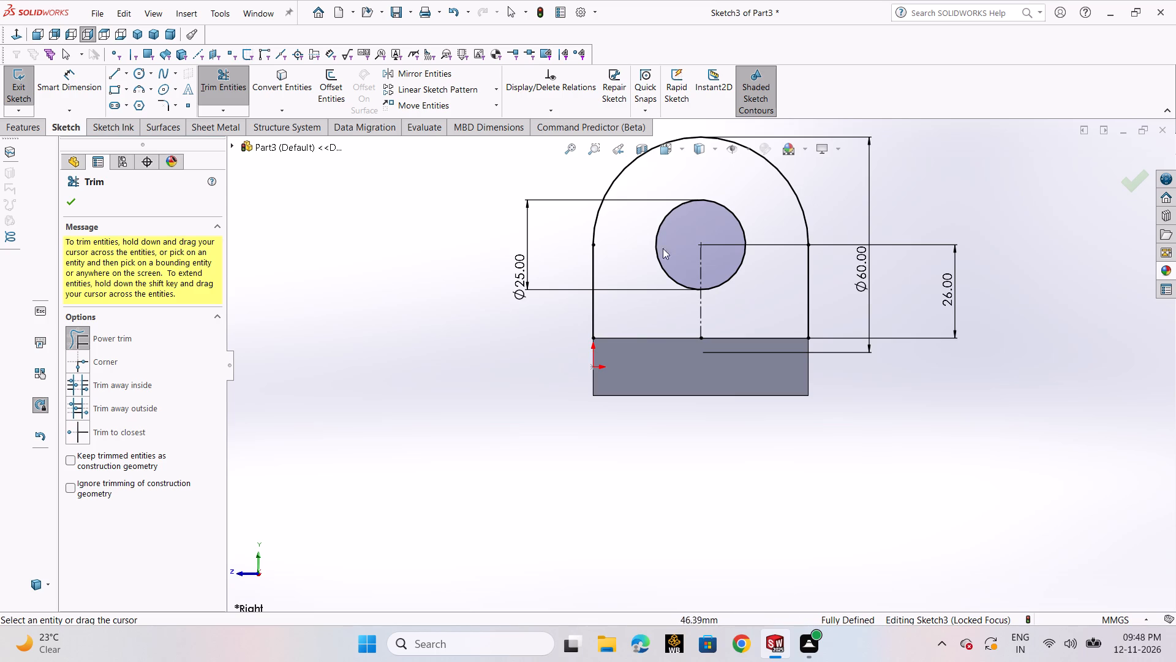
click(71, 198)
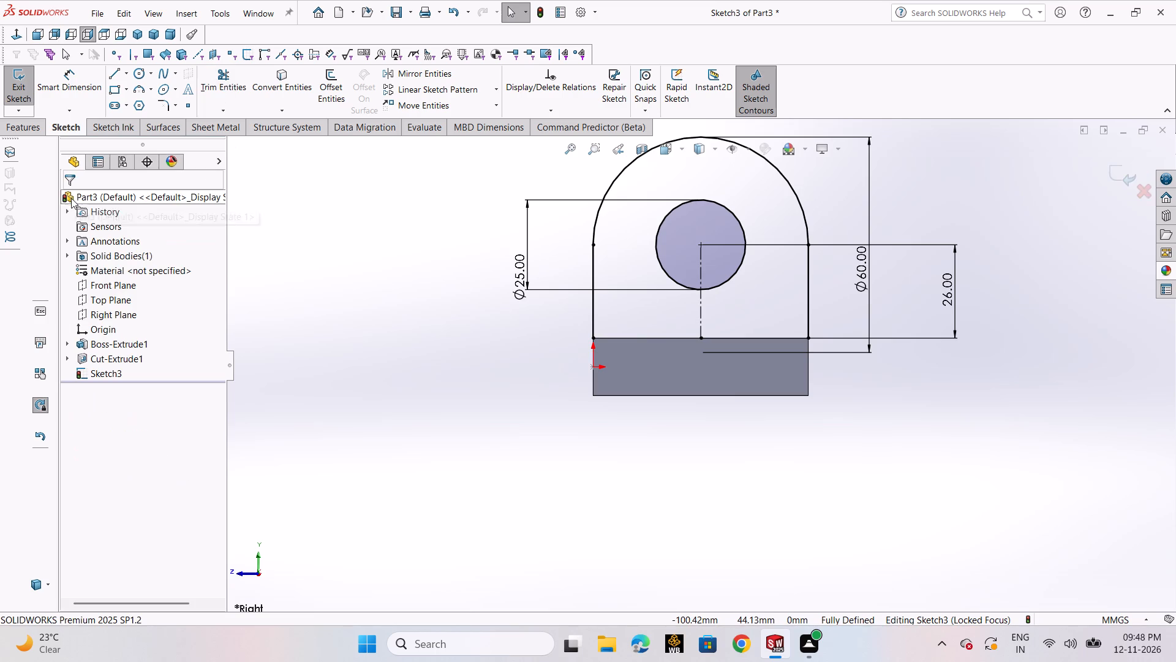
Close the arched profile with a 60 mm horizontal line joining the lower ends of the two vertical lines.
click(107, 75)
click(112, 86)
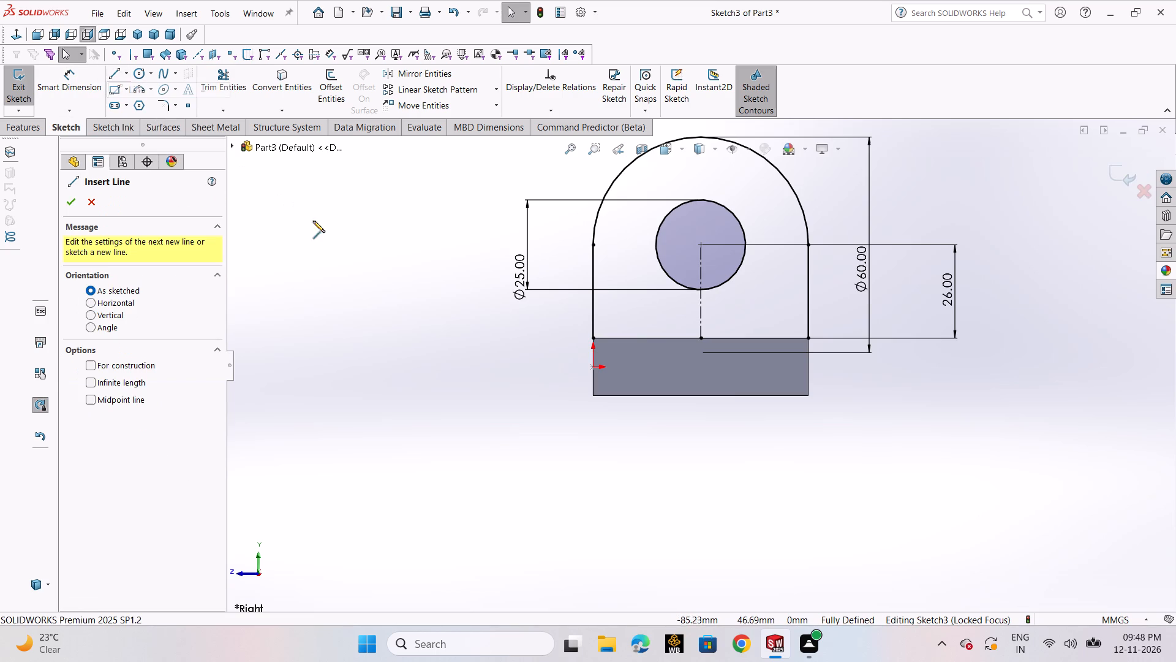
click(597, 340)
click(810, 337)
right_click(810, 336)
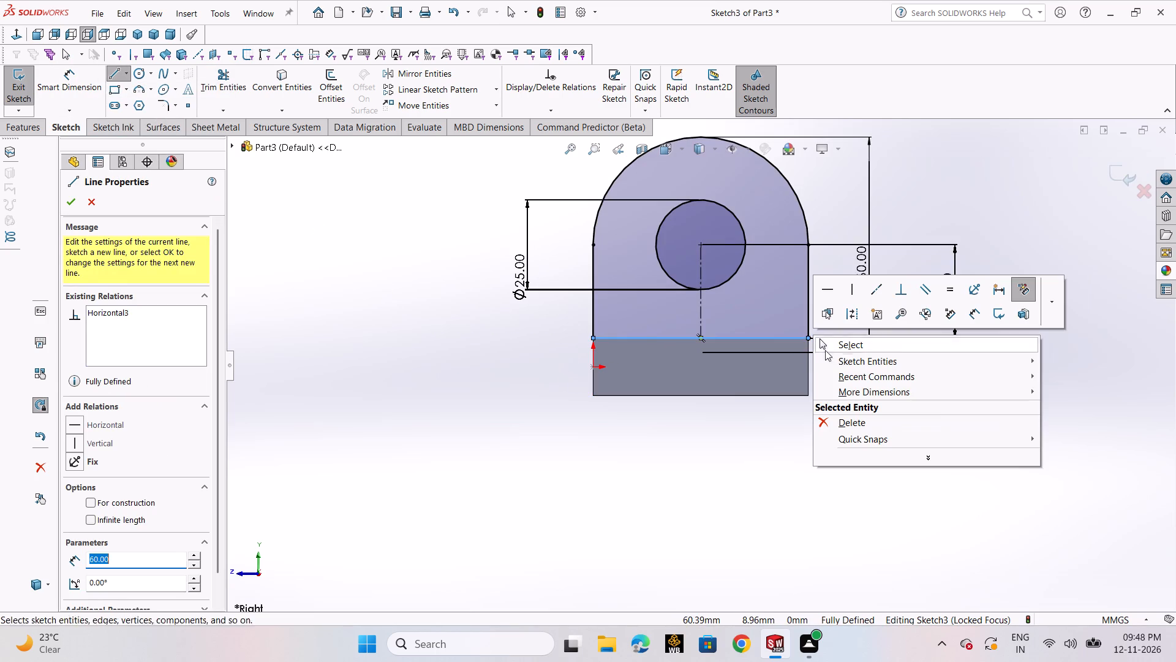
click(853, 352)
click(865, 343)
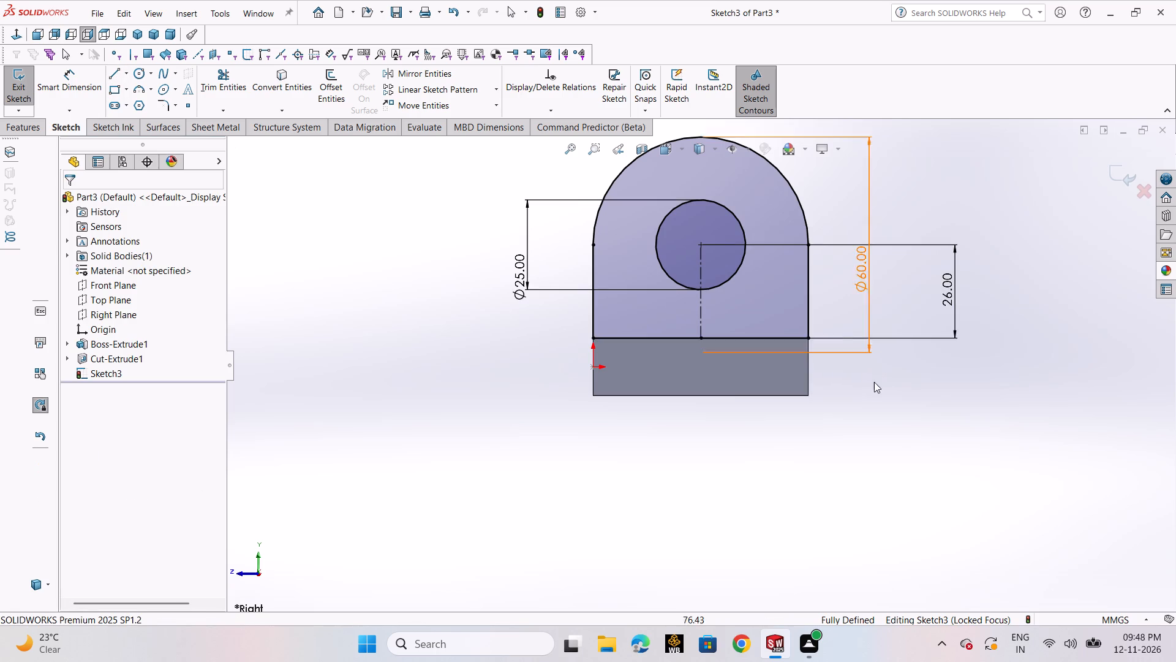
Extrude the arched lug profile with its bore 20 mm using the Mid Plane end condition, merged with the block.
scroll(876, 387, up, 2)
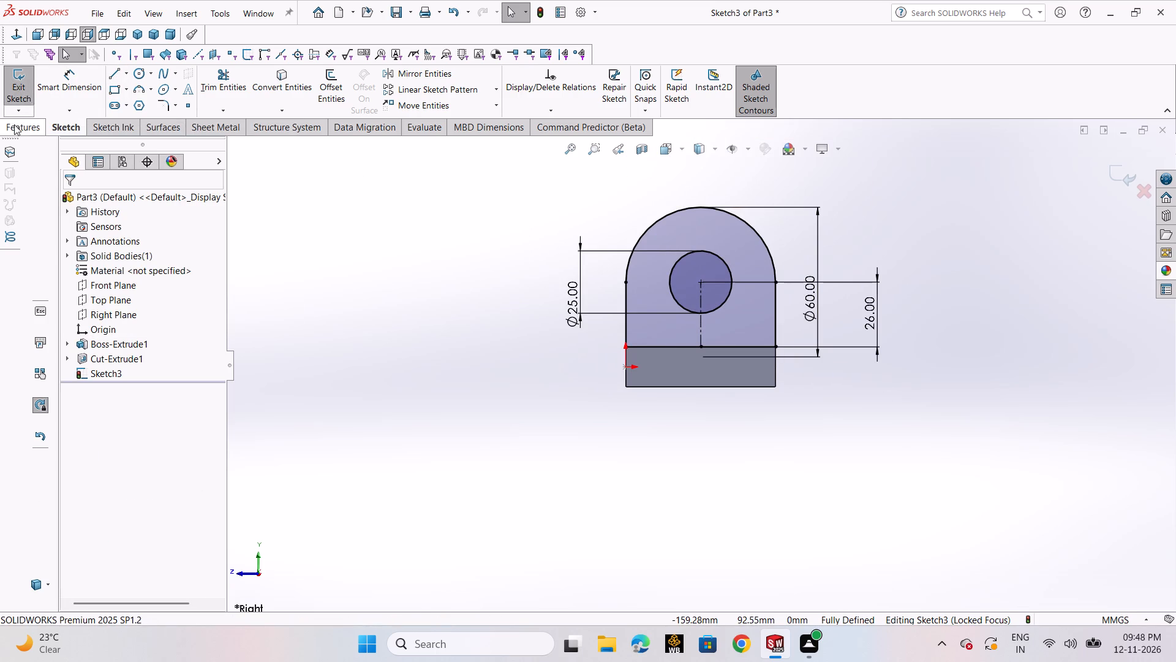
click(14, 124)
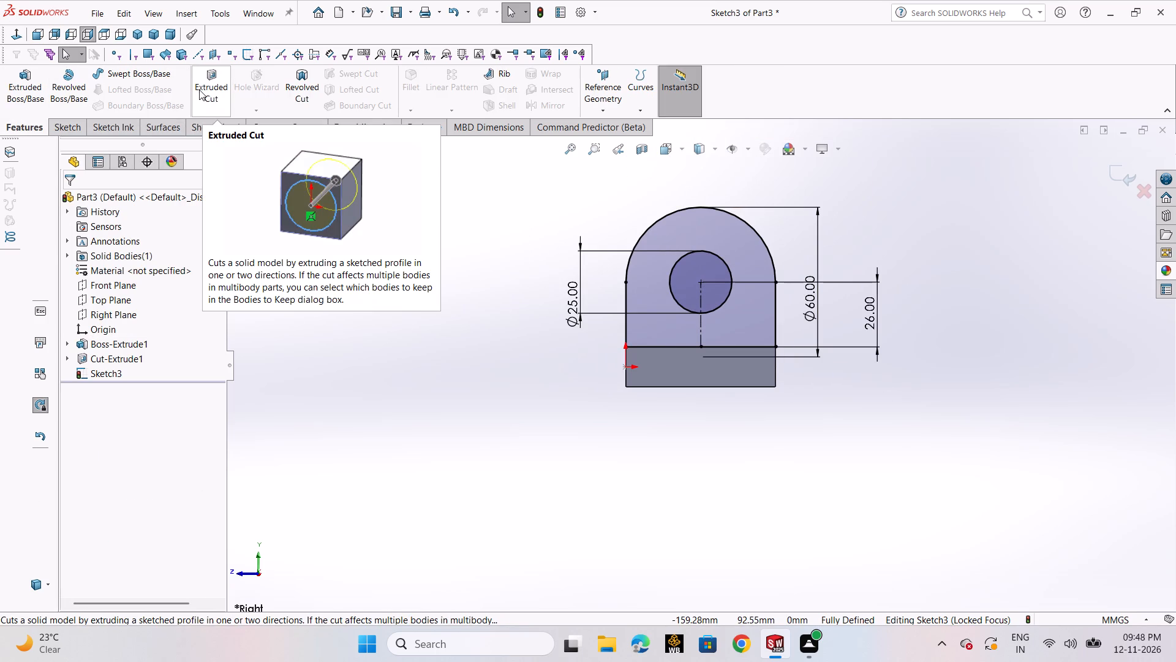
click(34, 93)
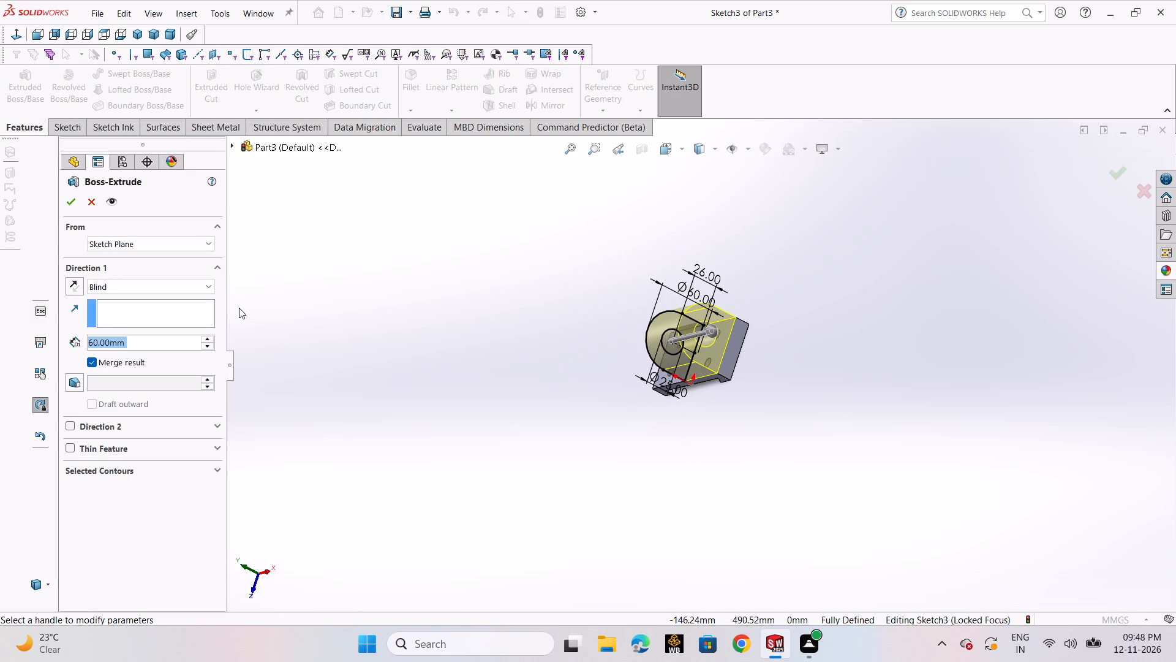
click(207, 288)
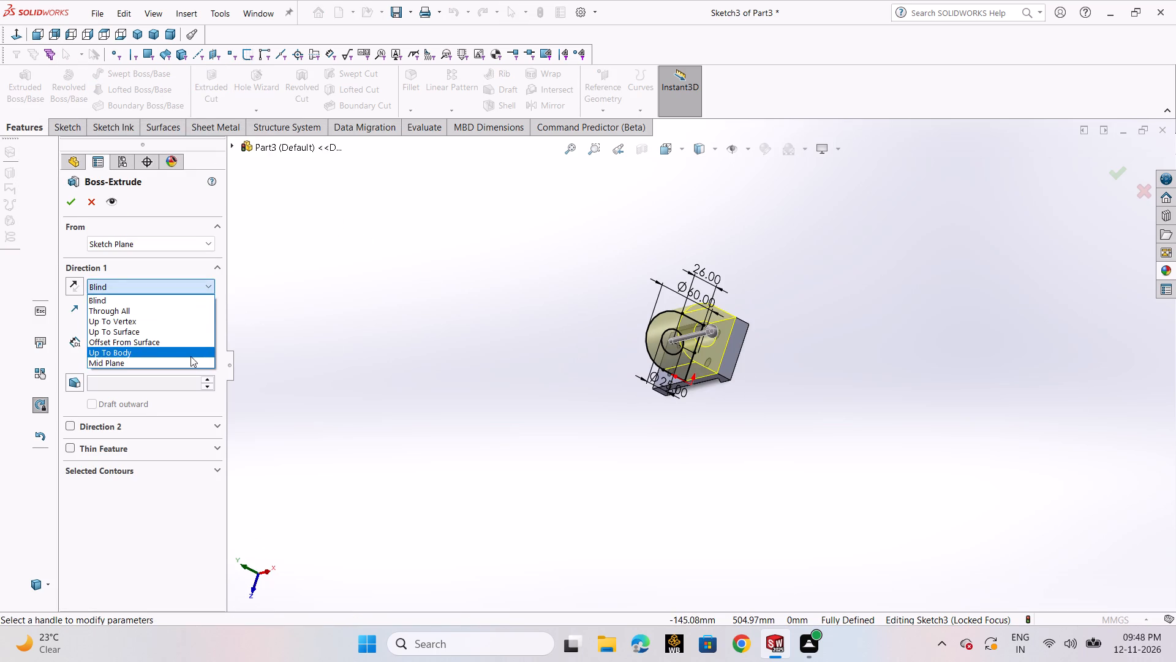
click(189, 363)
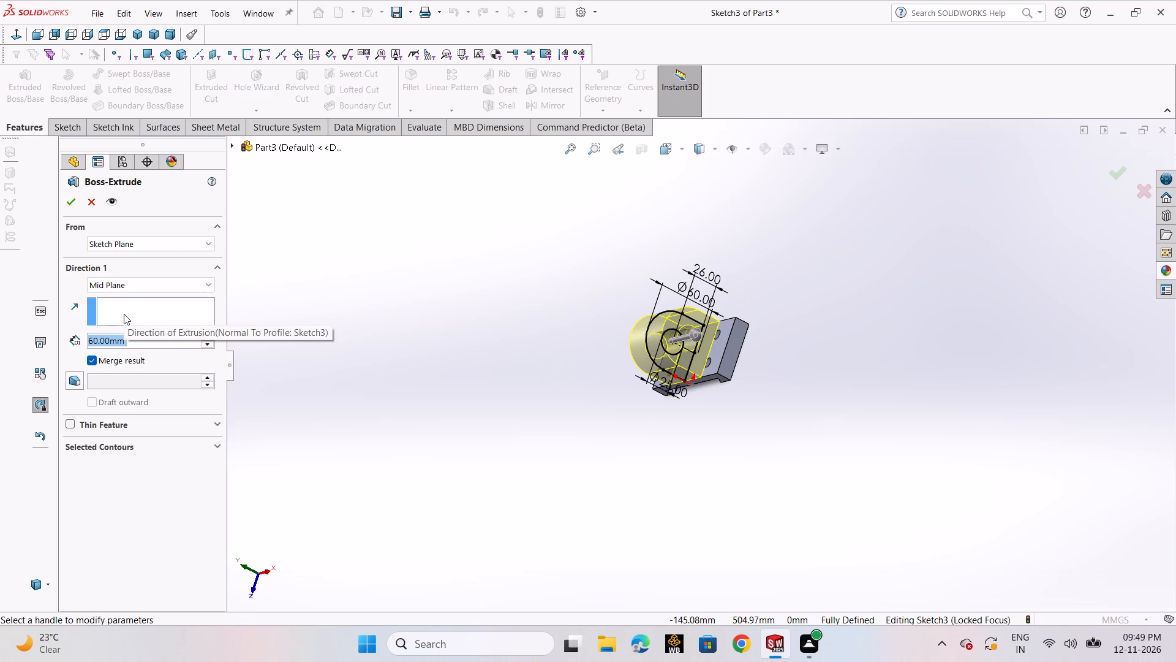
text(20)
key(Return)
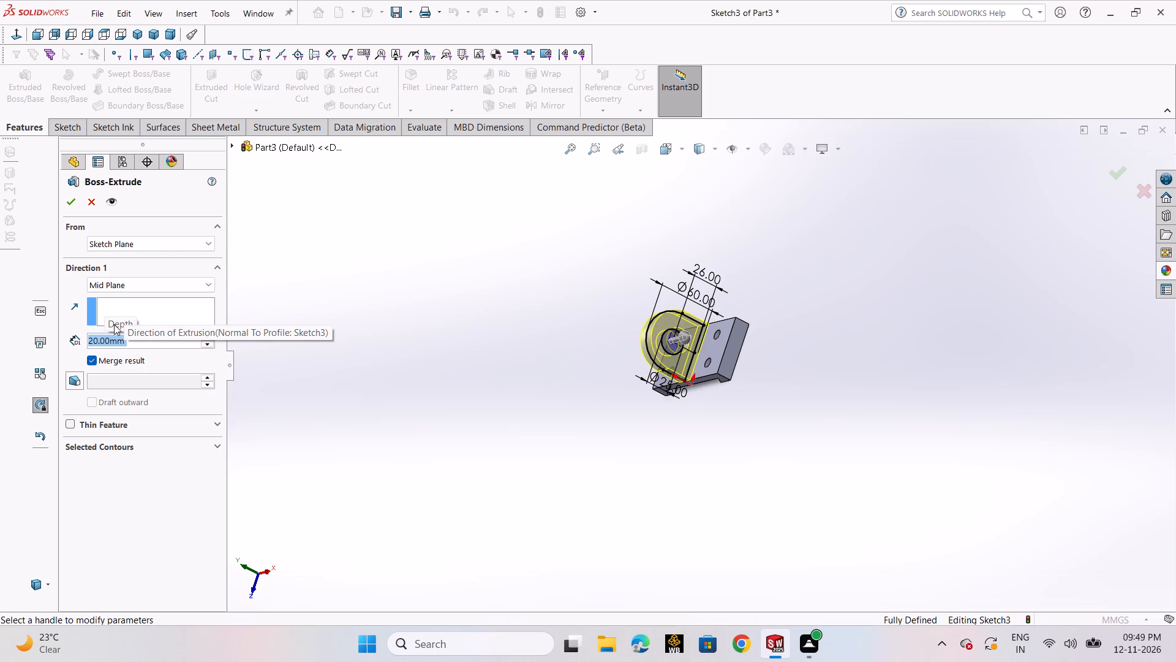
scroll(581, 349, down, 3)
middle_drag(584, 364, 634, 306)
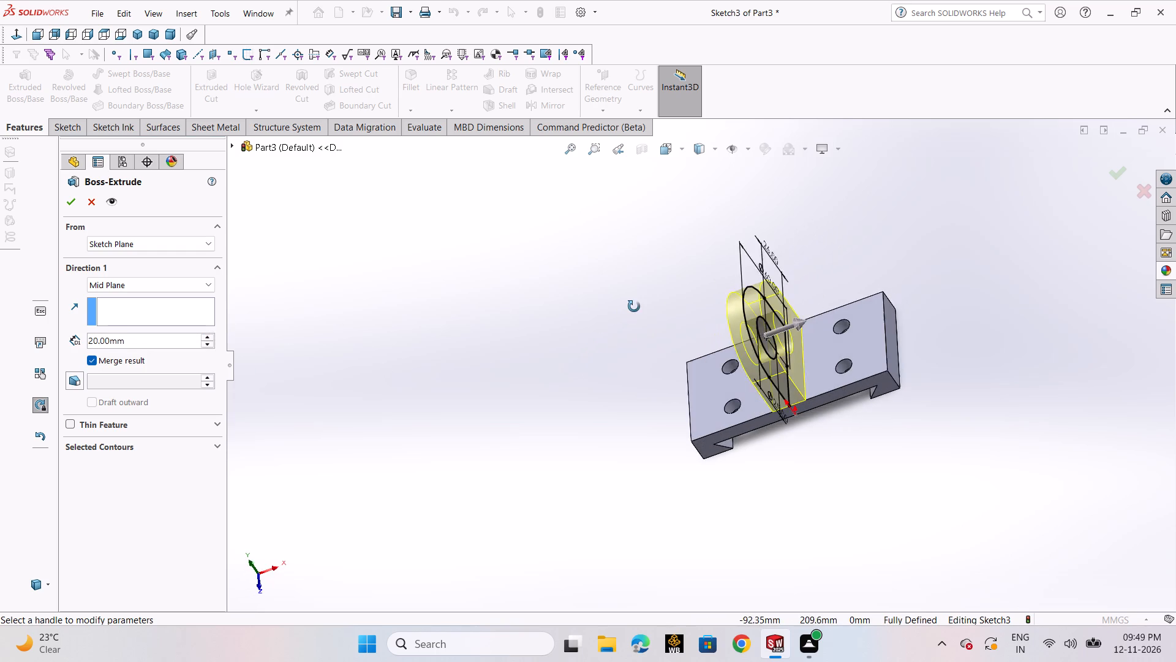
middle_drag(634, 306, 635, 299)
click(70, 205)
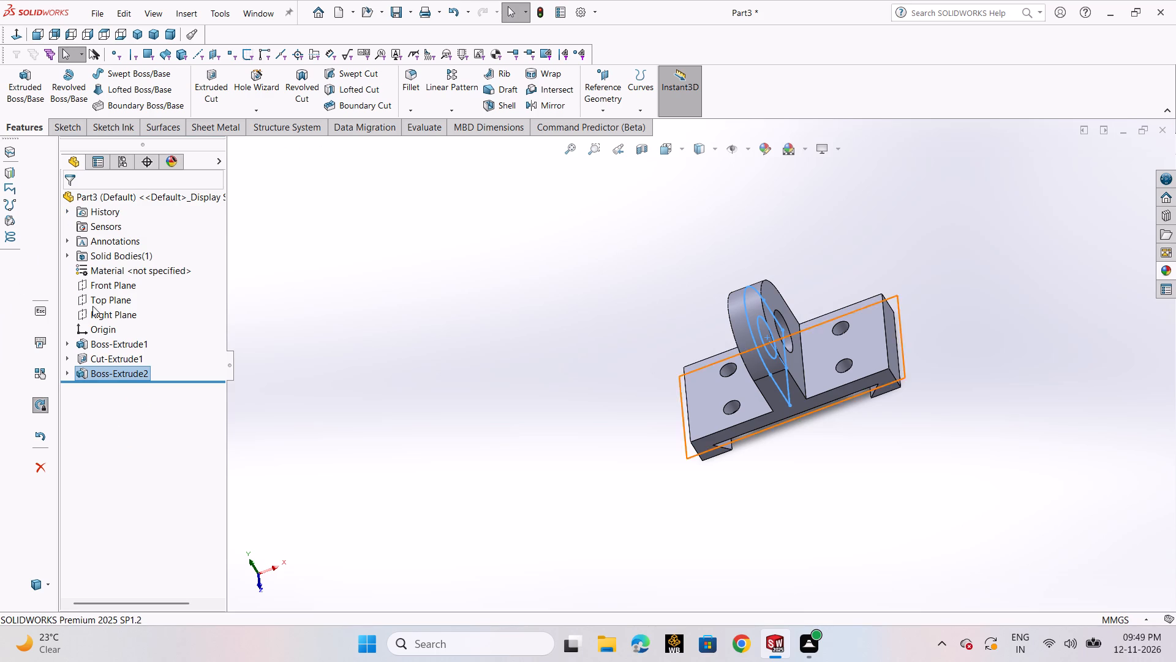
click(464, 362)
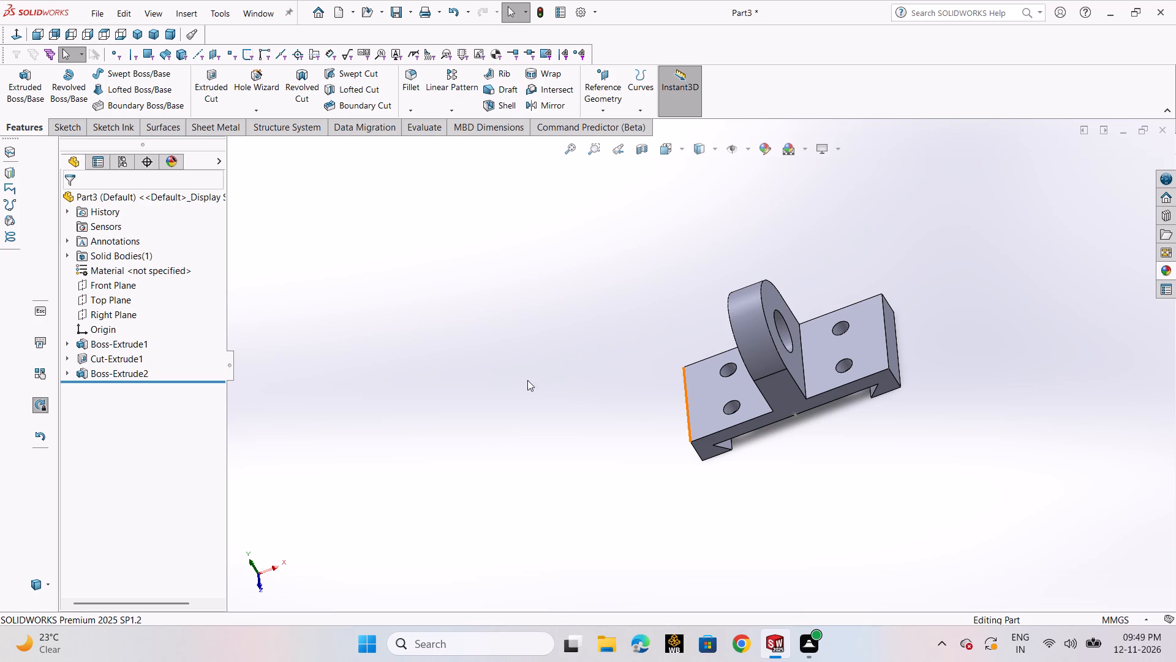
Fillet the block's two upper end edges and the two edges where the lug meets the block with a 6 mm radius, using full preview.
click(411, 81)
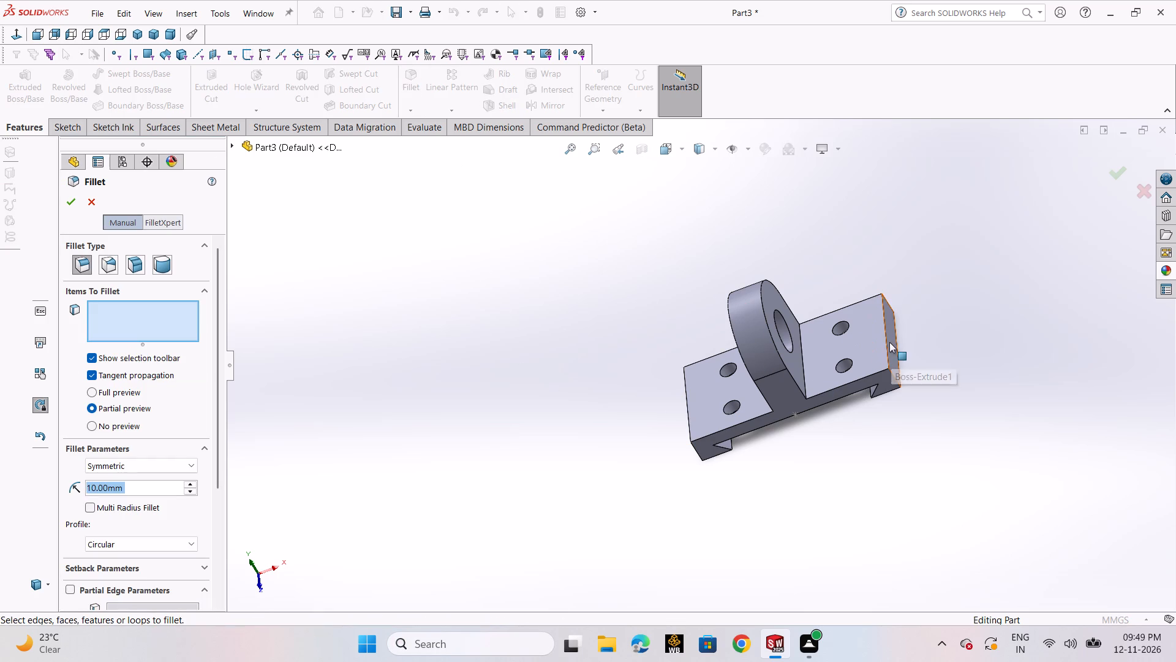
click(886, 333)
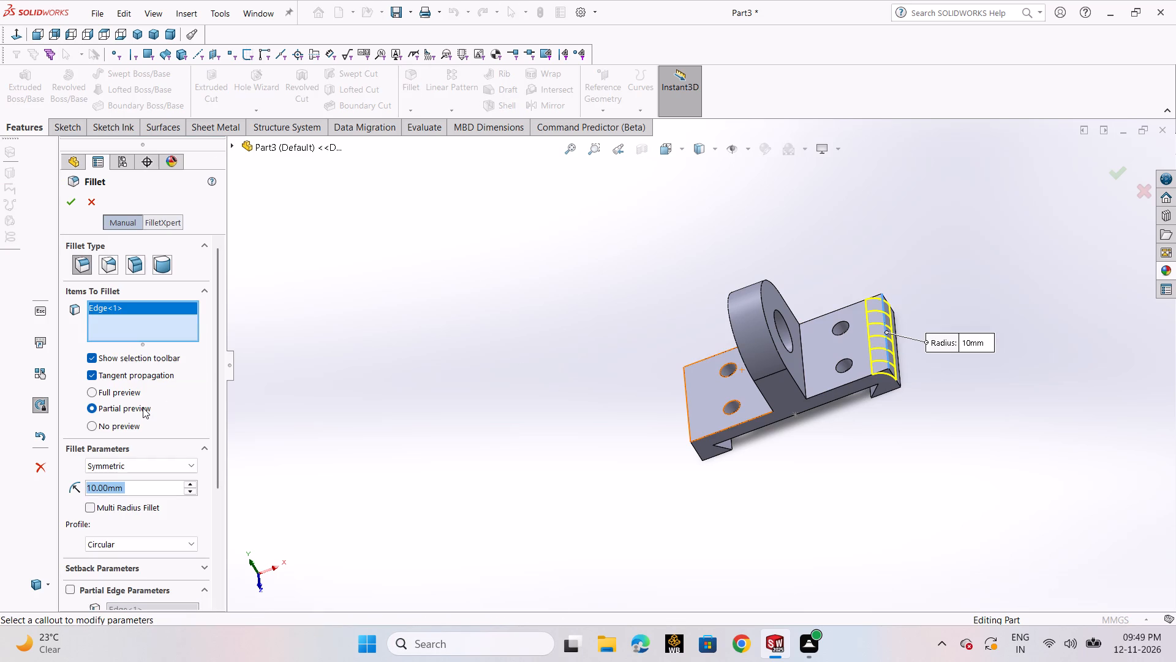
key(6)
key(Return)
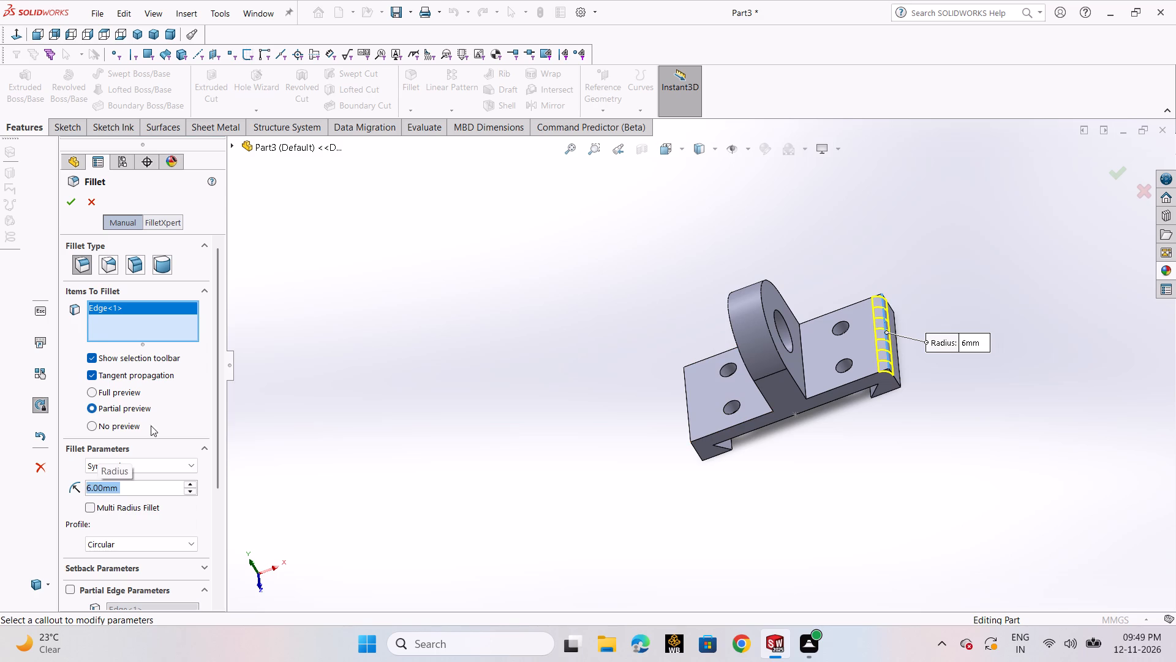
click(802, 359)
middle_drag(784, 429, 817, 379)
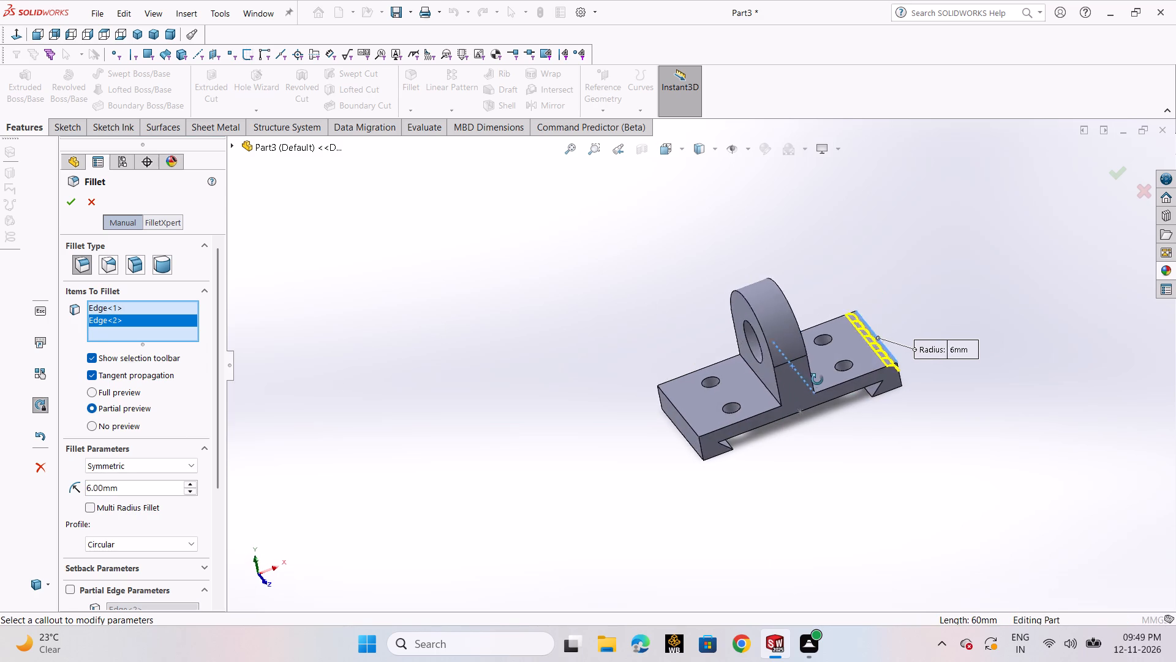
middle_drag(817, 379, 823, 375)
click(764, 384)
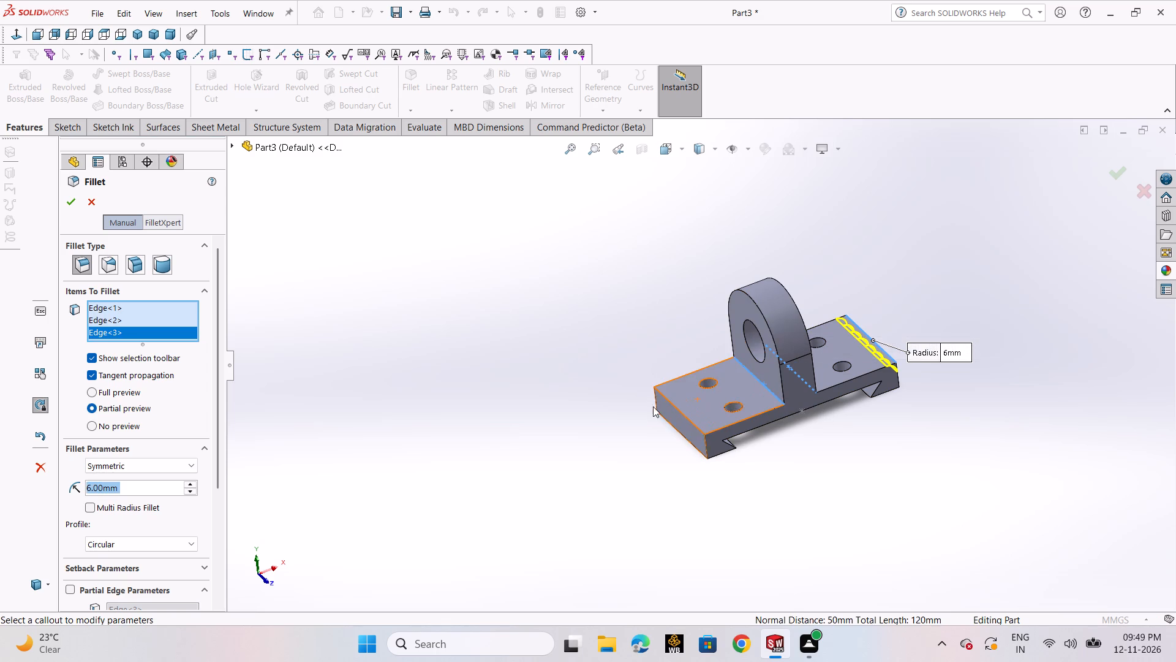
click(669, 401)
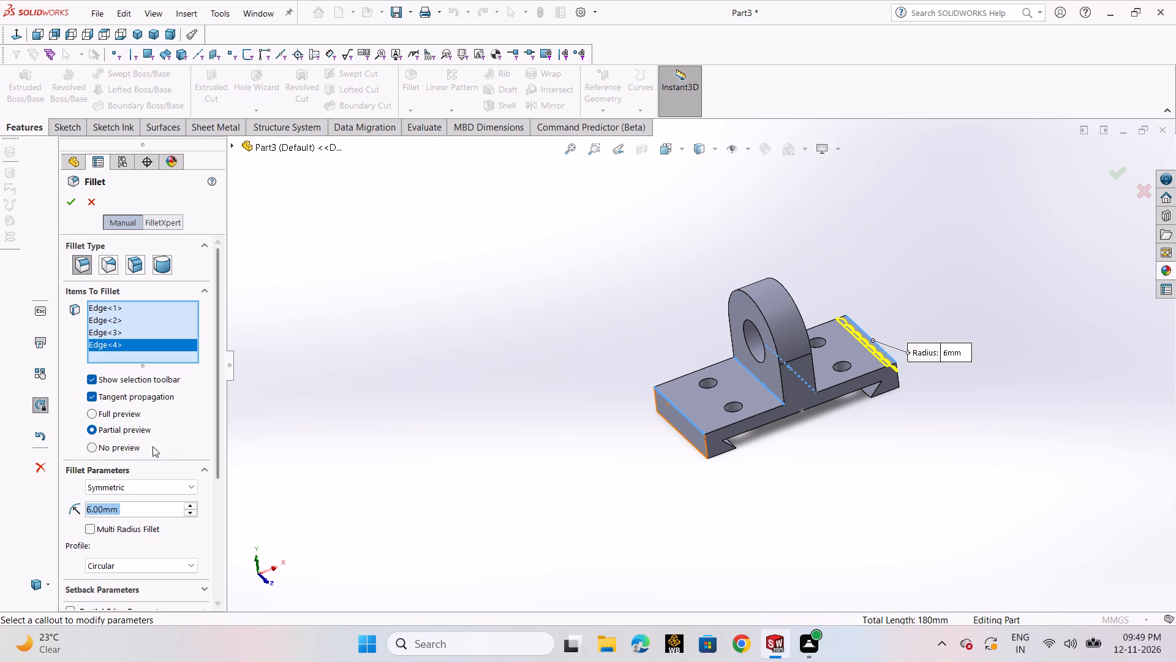
click(124, 410)
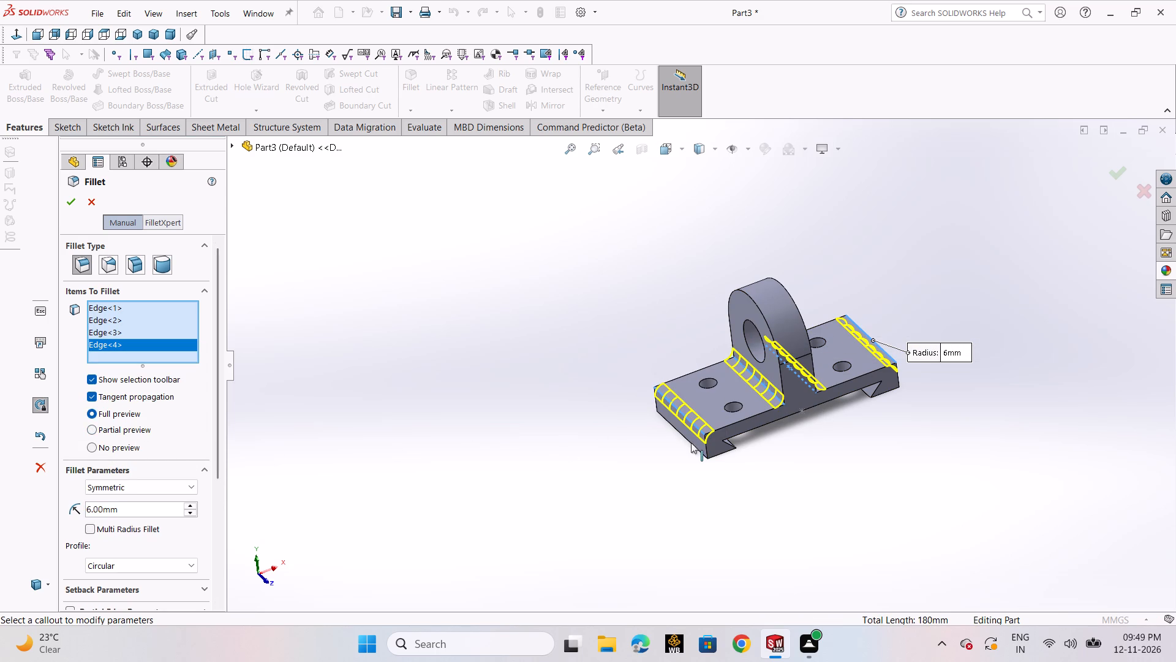
scroll(754, 433, up, 2)
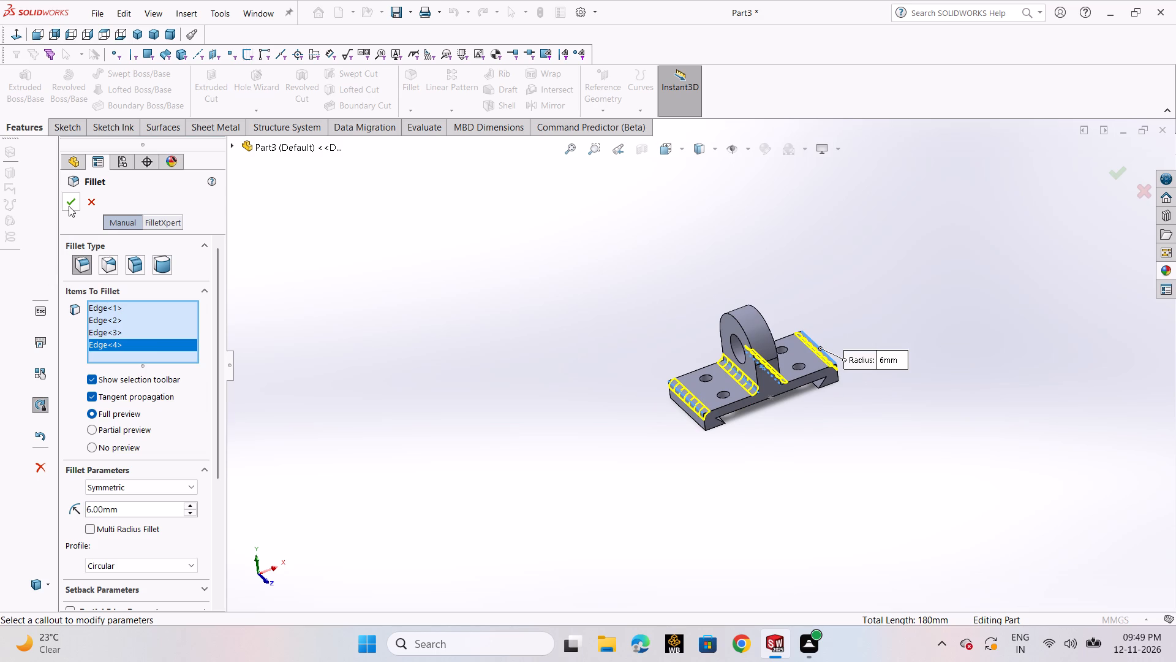
click(69, 206)
click(862, 449)
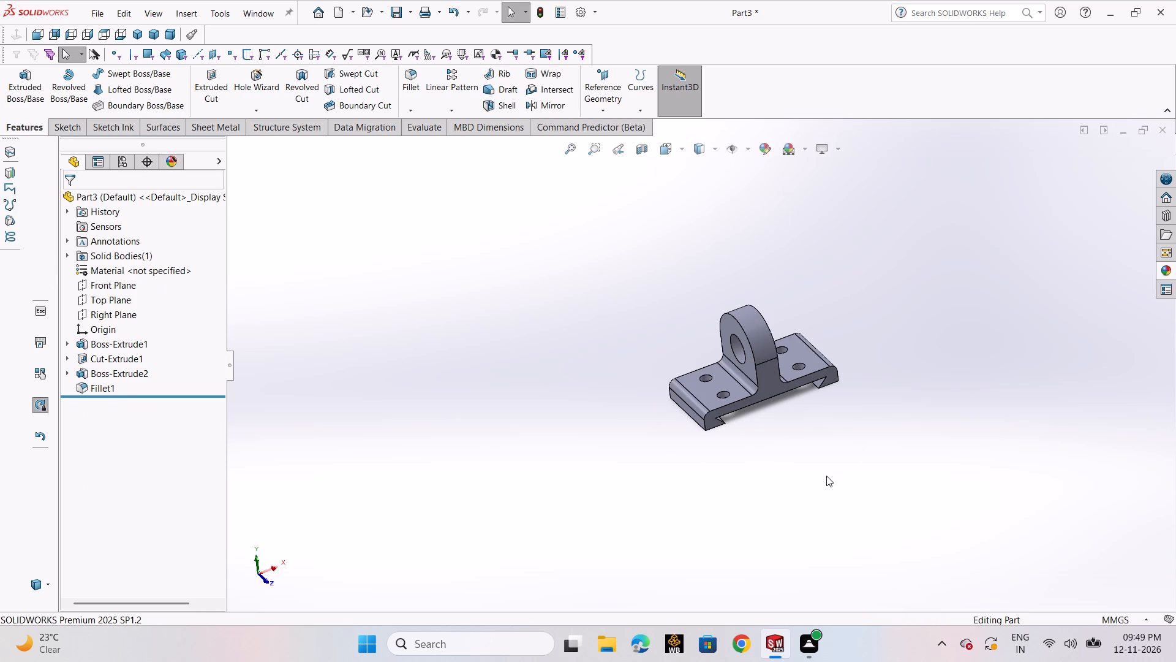
key(ctrl+7)
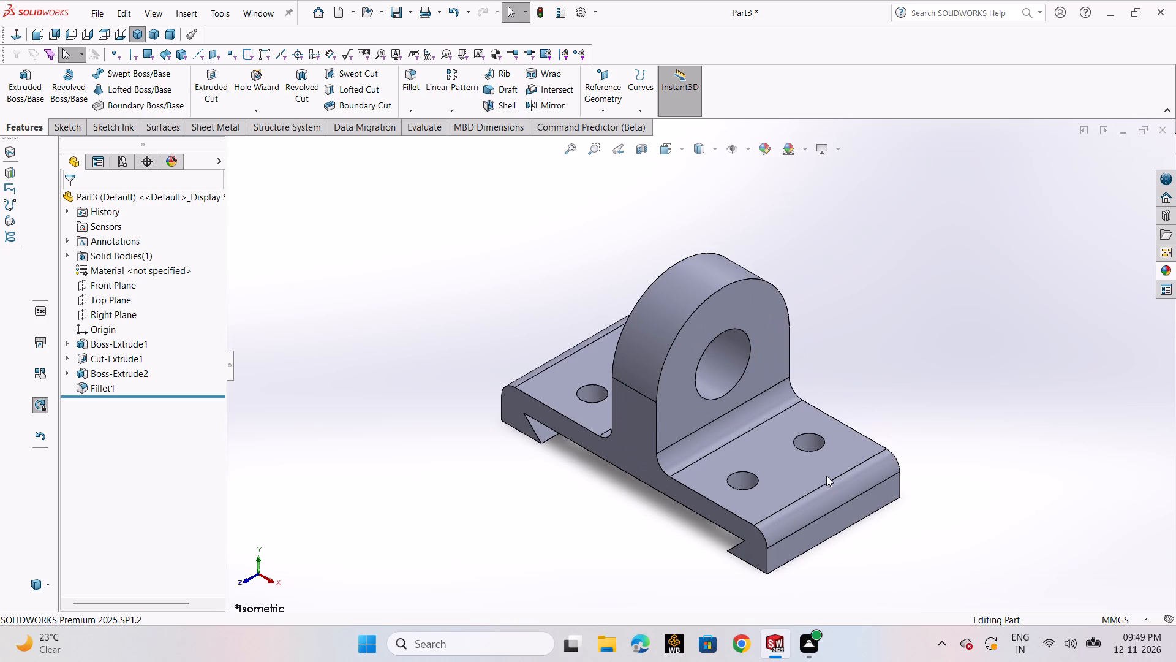
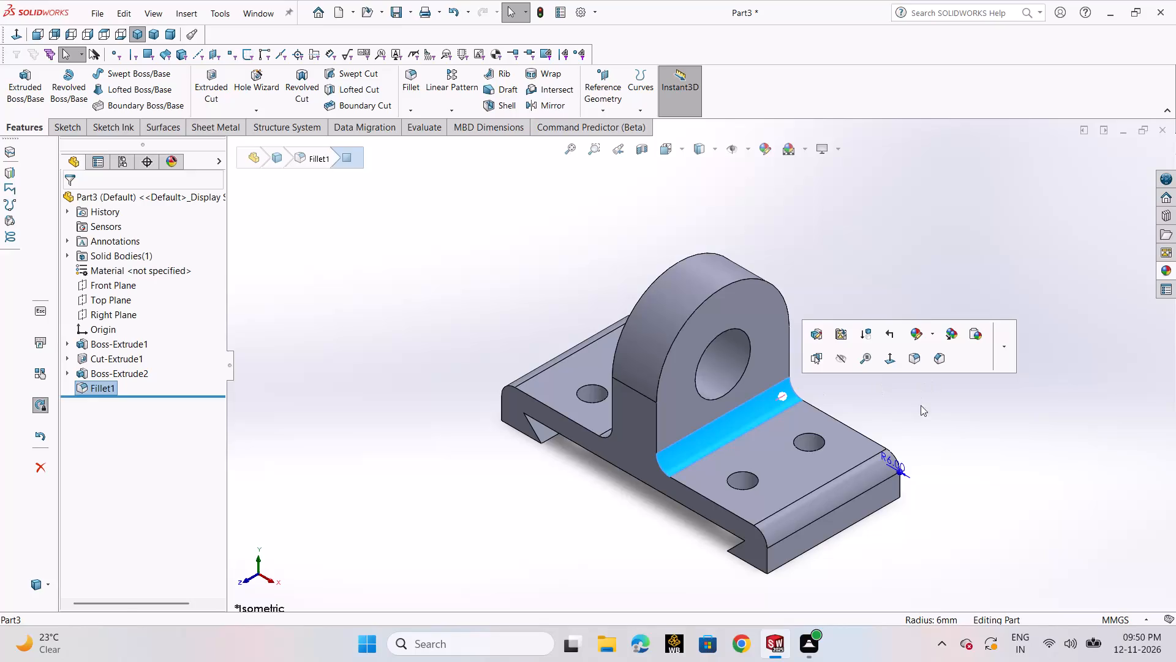
Save the part in the inetenship folder as "base plate with rounded eye upright and sloped edges".
click(908, 430)
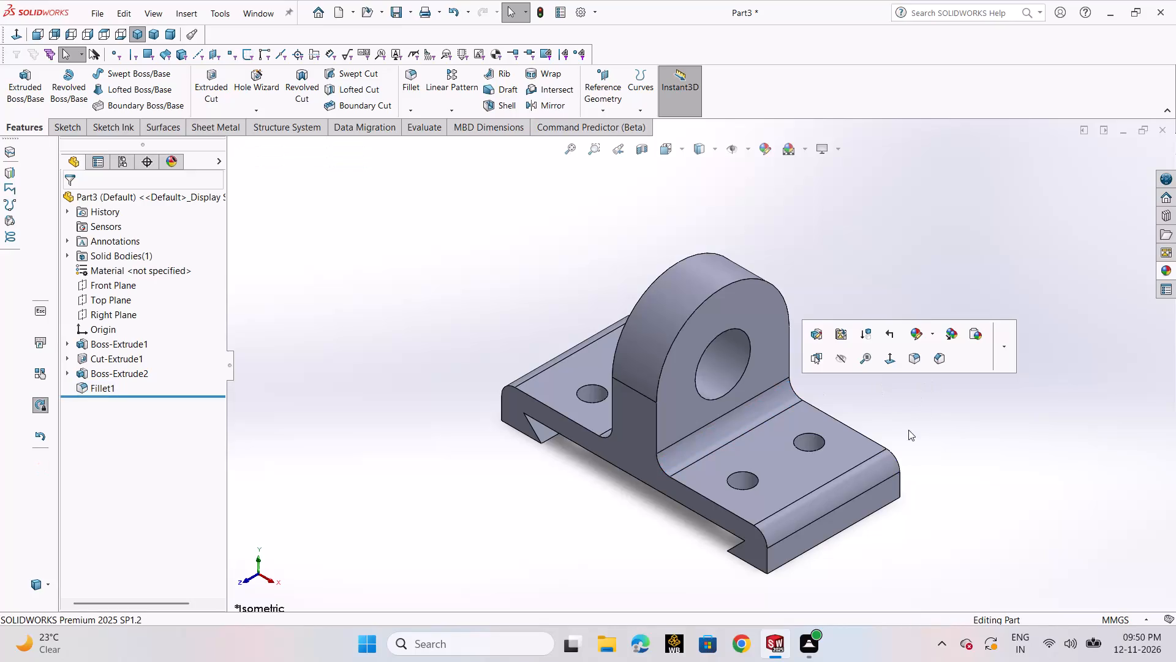
click(410, 297)
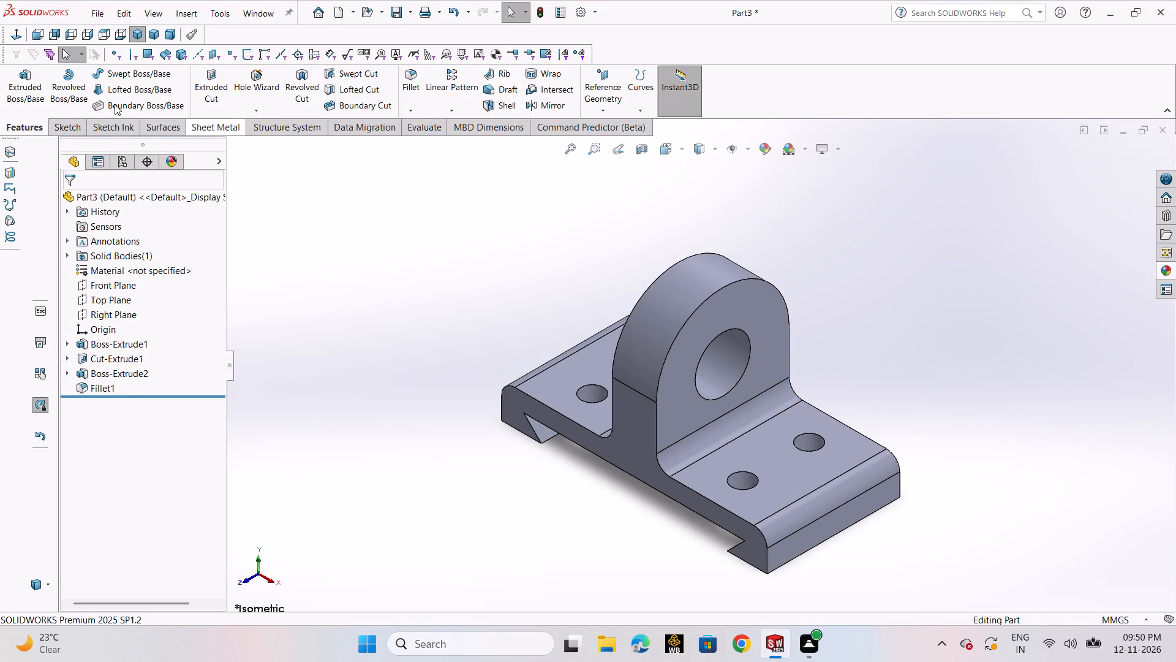
click(92, 19)
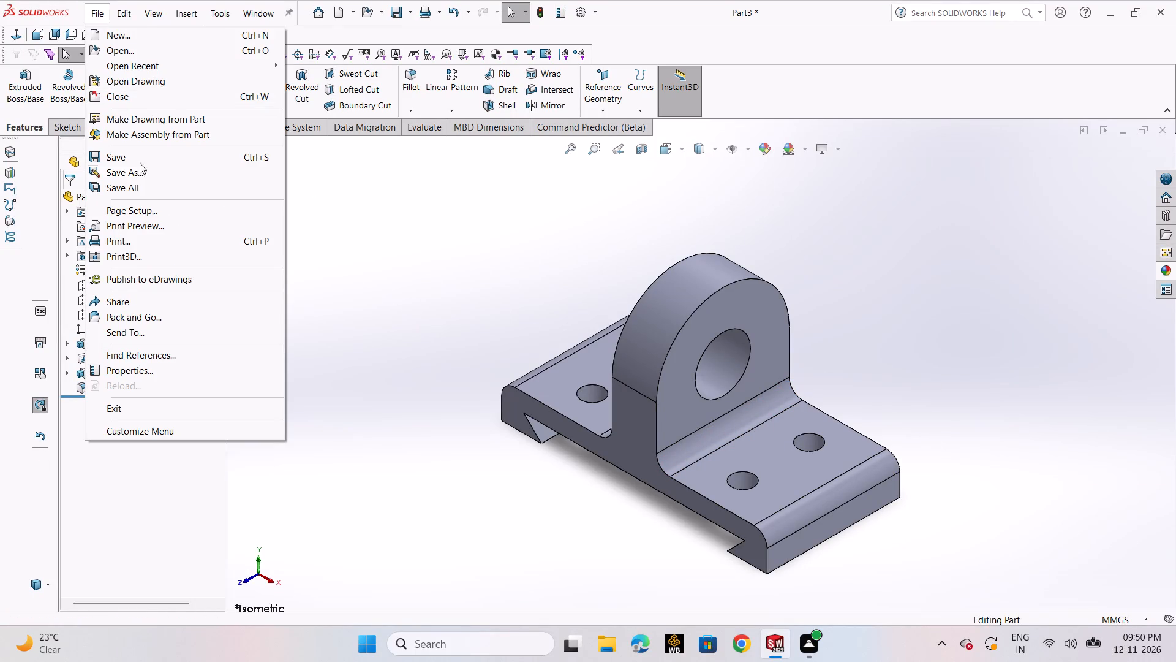
click(142, 171)
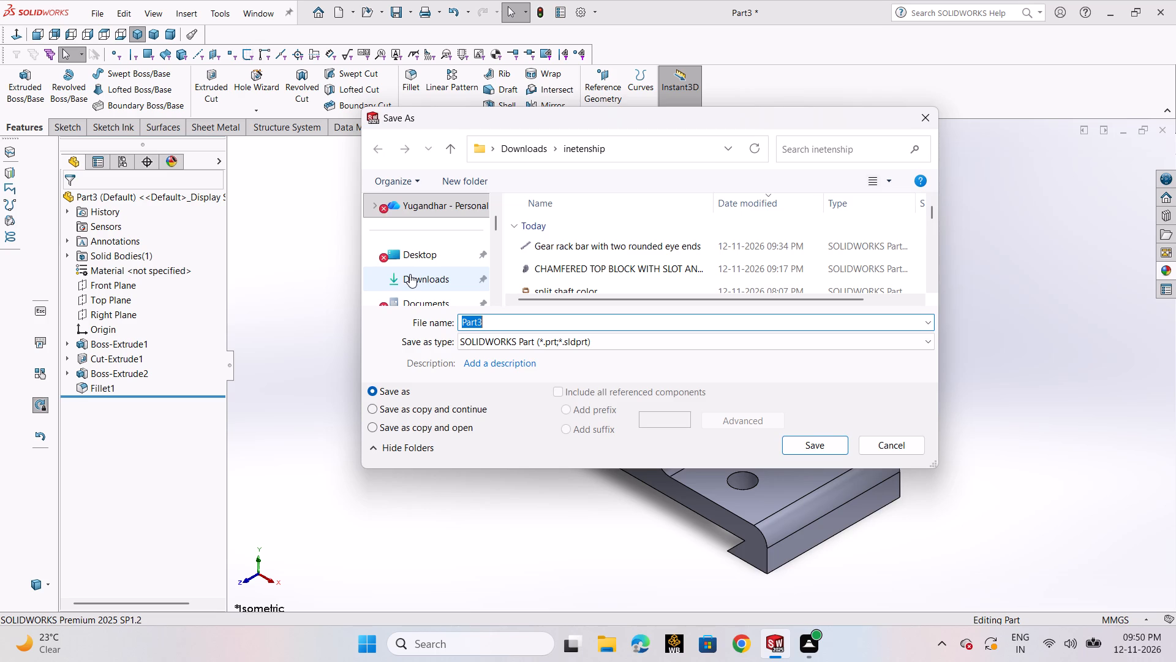
key(BackSpace)
text(base plate)
key(space)
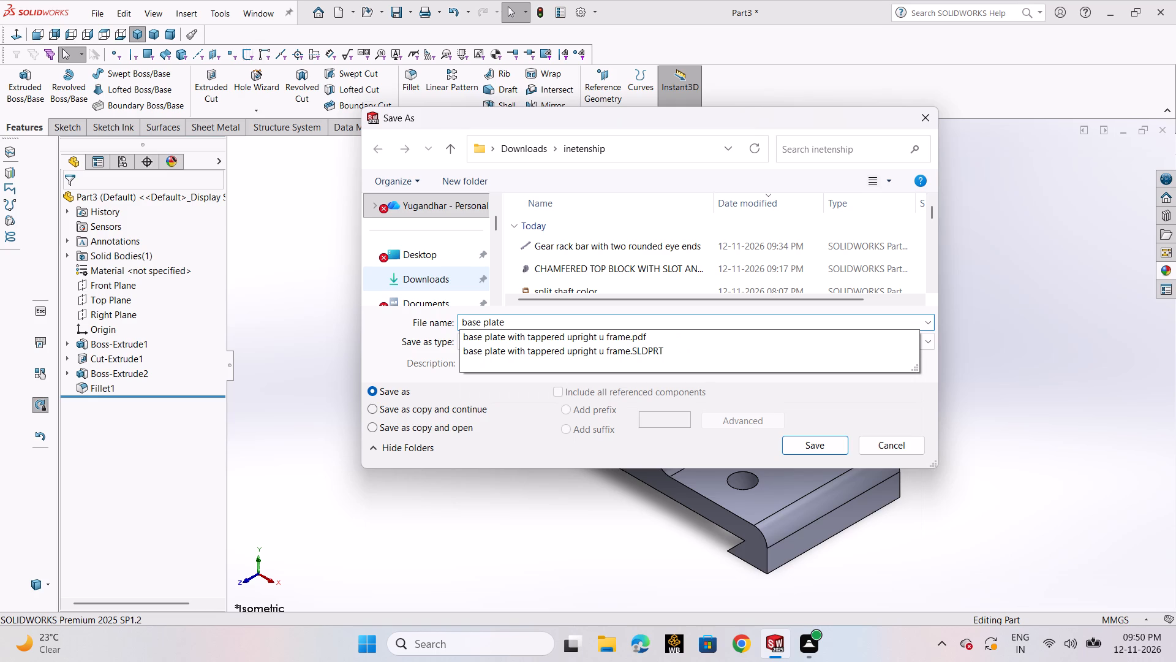
text(with rounded)
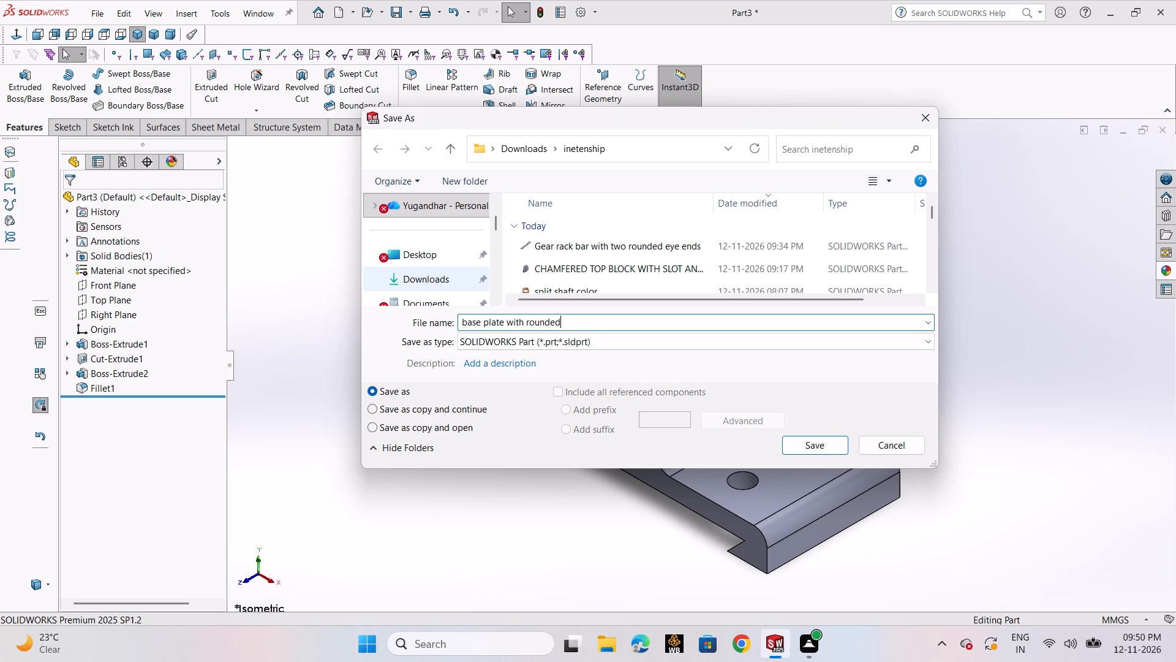
key(space)
text(eu)
key(BackSpace)
text(ye)
key(space)
key(u)
text(pr)
text(ight)
key(space)
text(ab)
text(d)
key(space)
key(BackSpace)
key(BackSpace)
key(BackSpace)
text(nd sloped)
key(space)
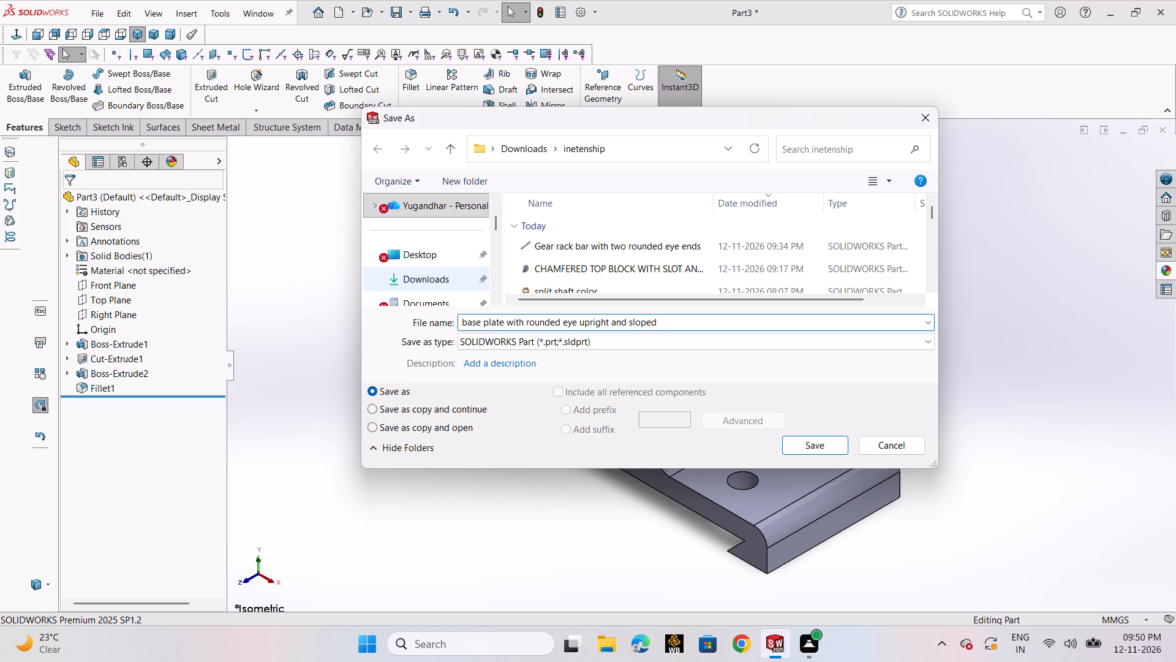
text(edges)
click(809, 453)
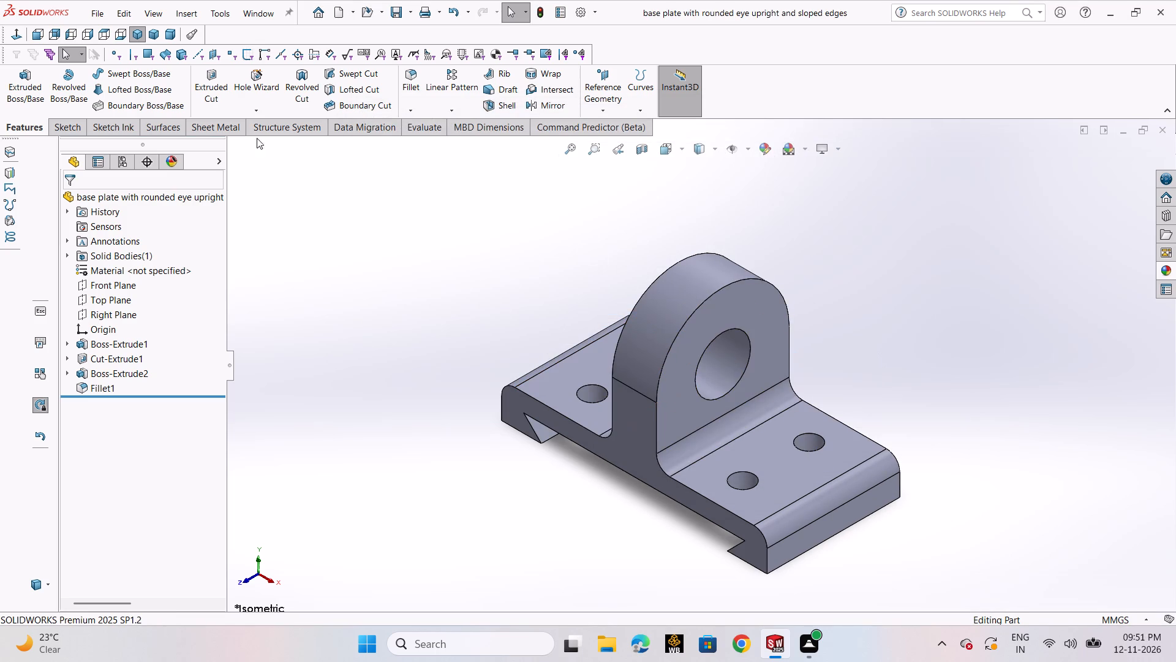
Save a PDF copy of the part in the same folder under the same file name.
click(86, 16)
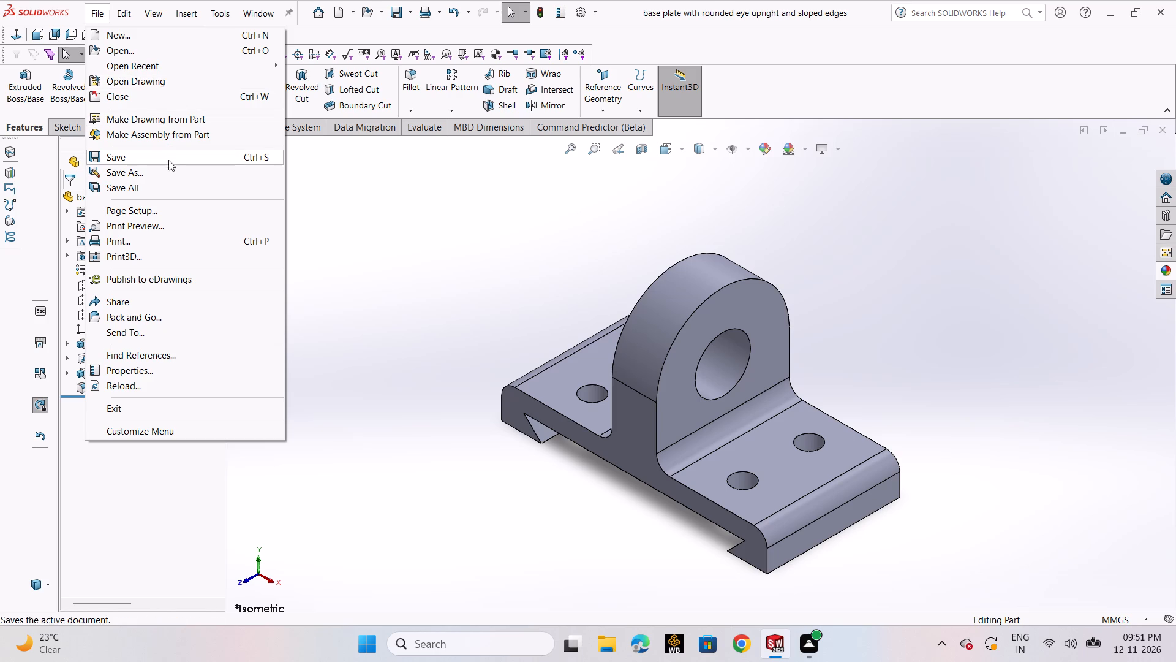
click(168, 177)
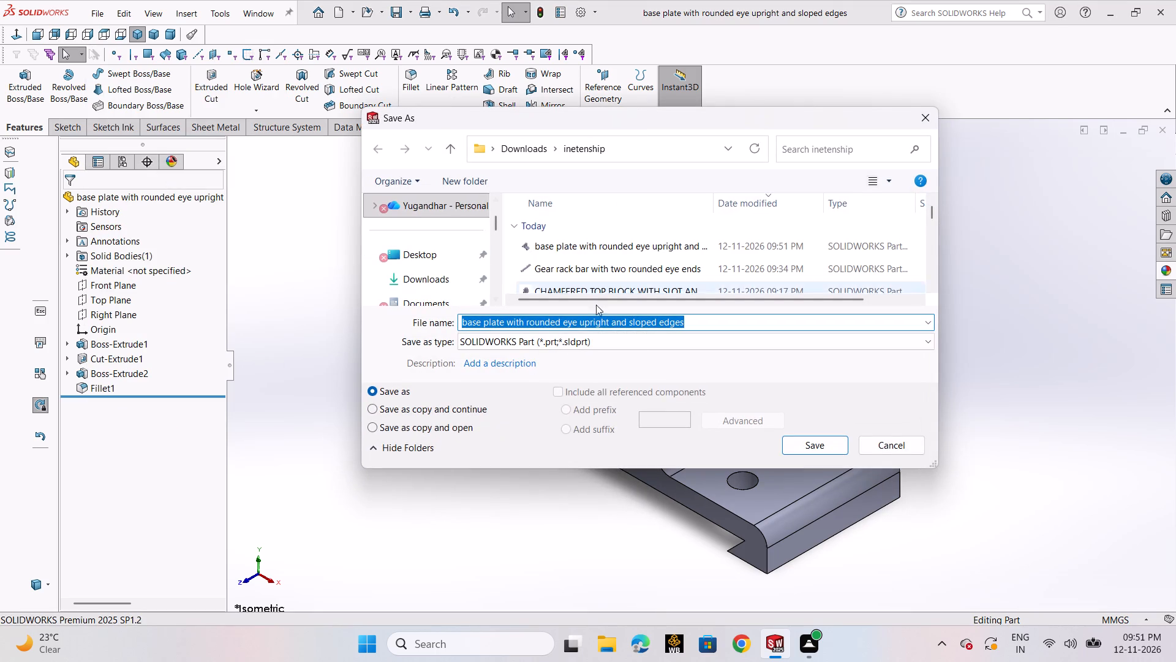
click(639, 346)
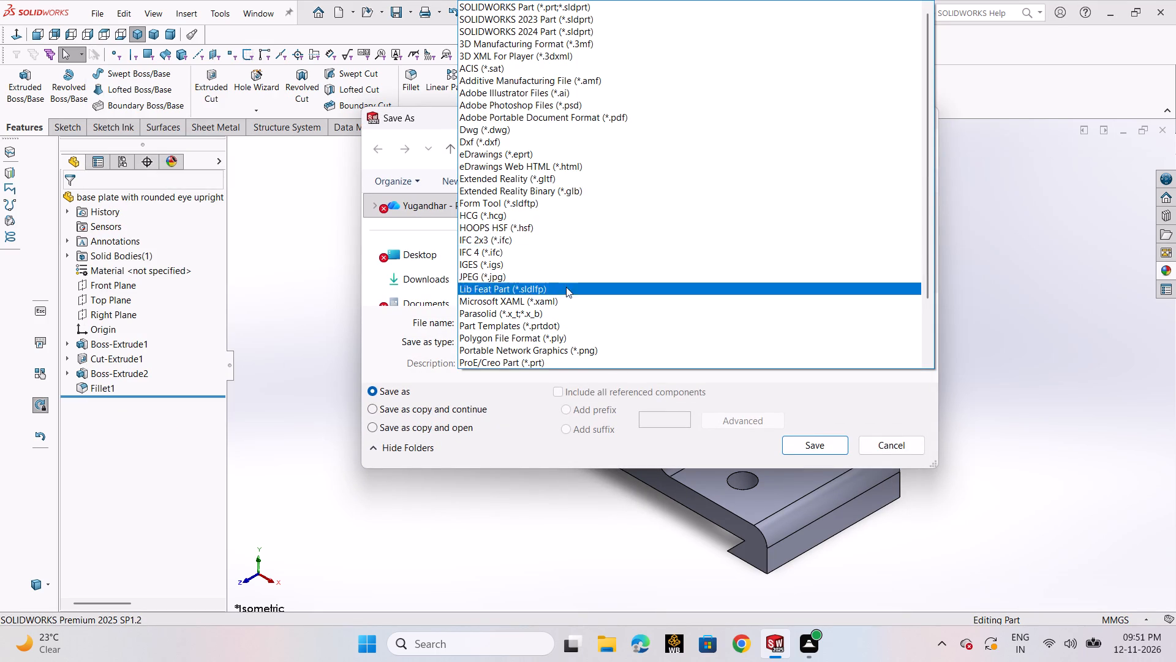
click(629, 121)
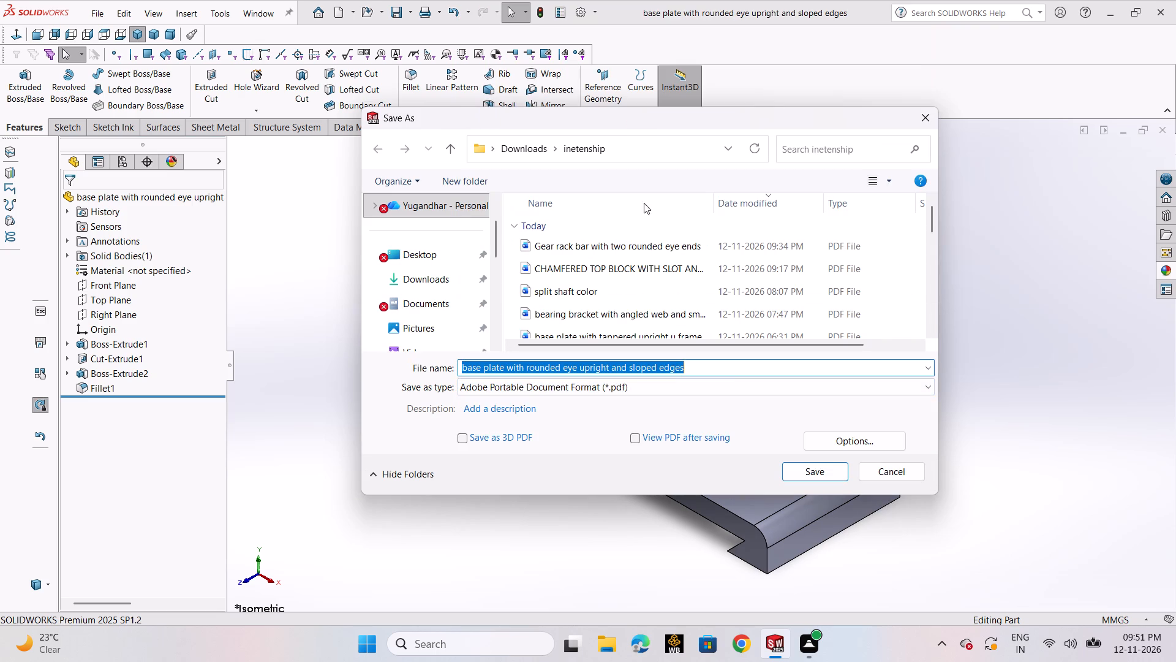
click(835, 480)
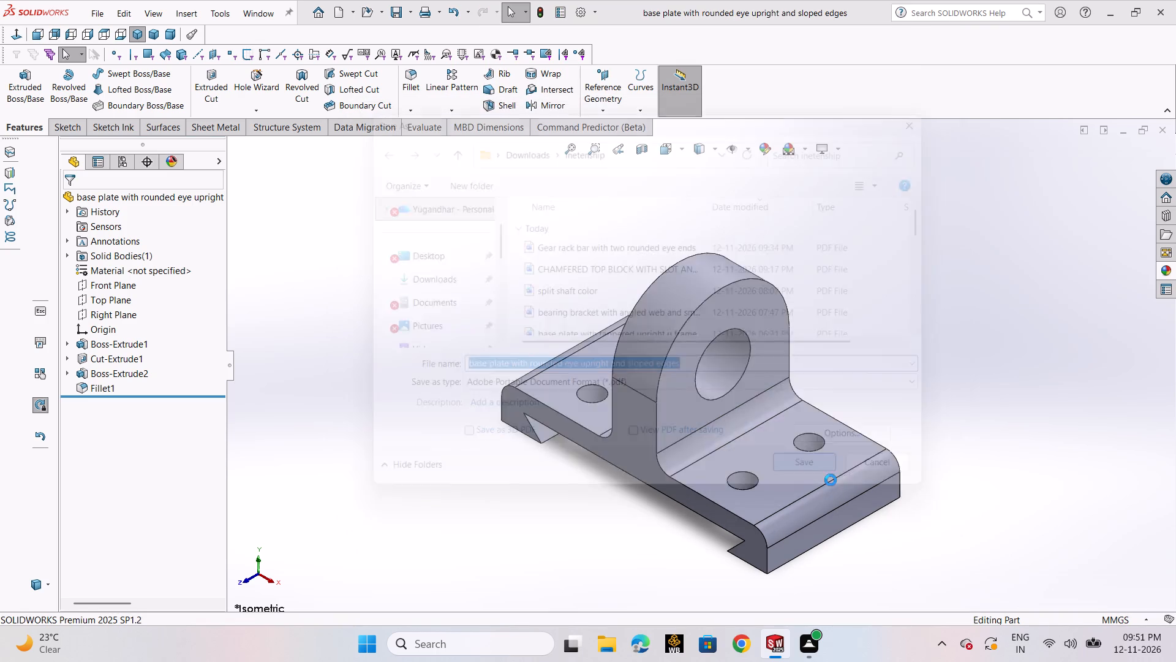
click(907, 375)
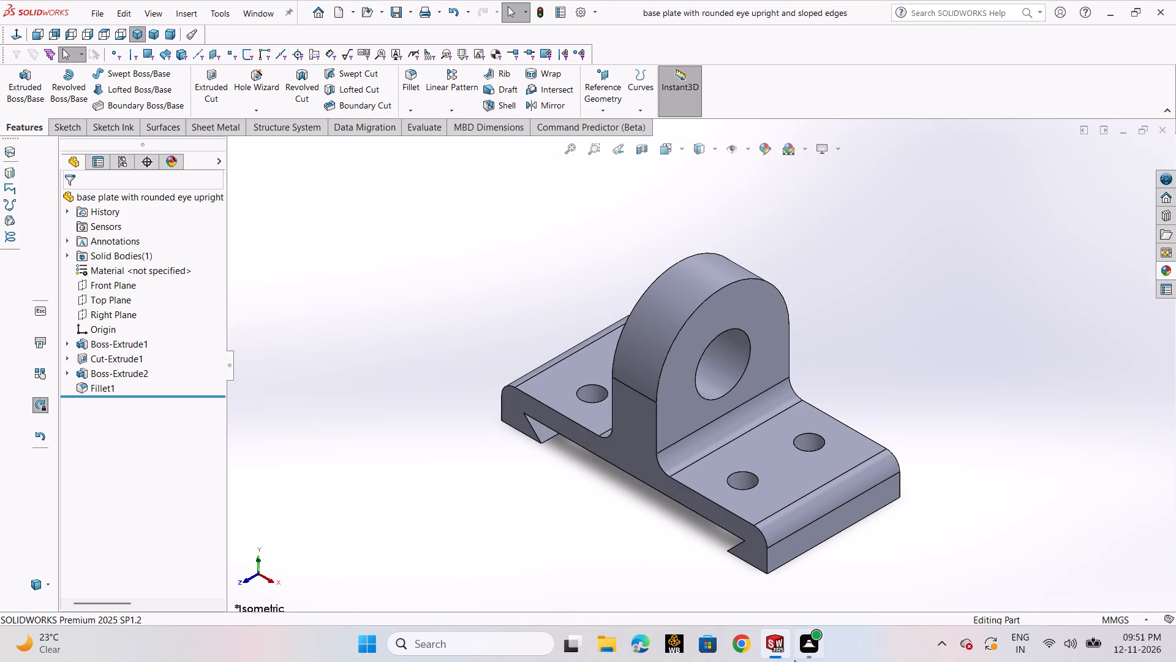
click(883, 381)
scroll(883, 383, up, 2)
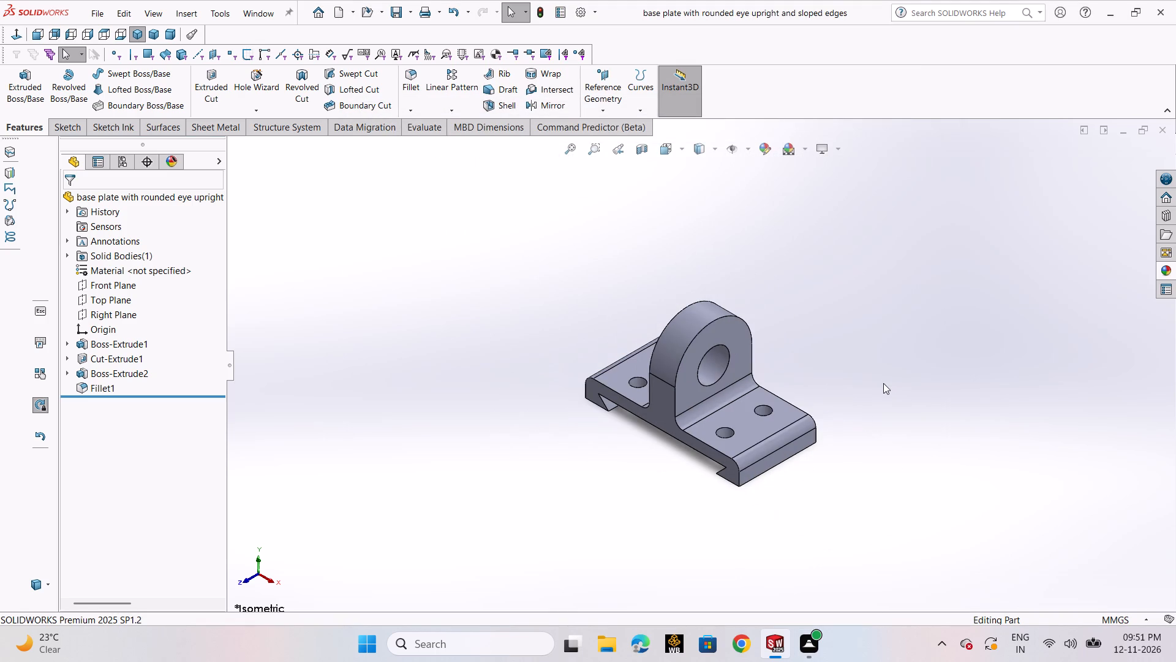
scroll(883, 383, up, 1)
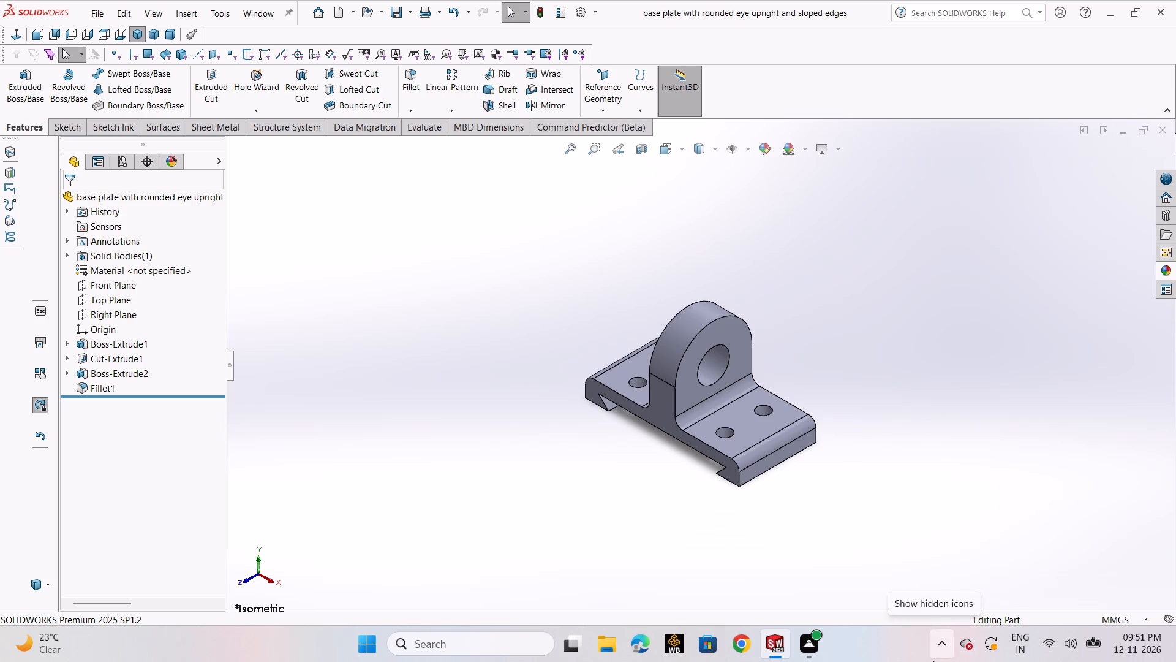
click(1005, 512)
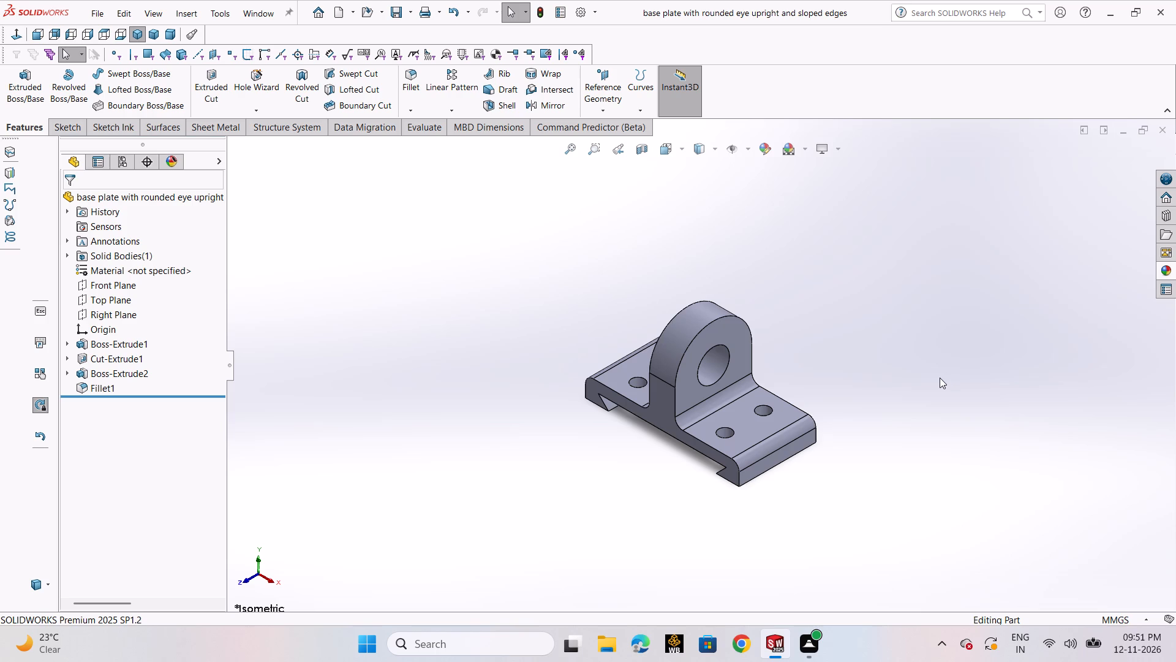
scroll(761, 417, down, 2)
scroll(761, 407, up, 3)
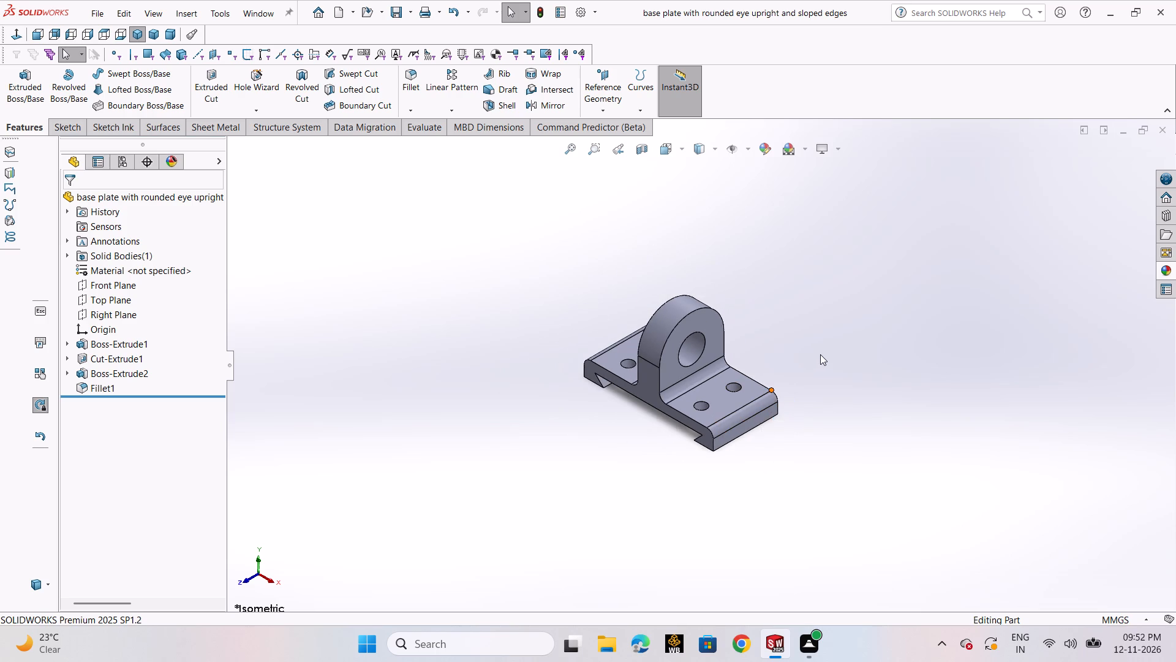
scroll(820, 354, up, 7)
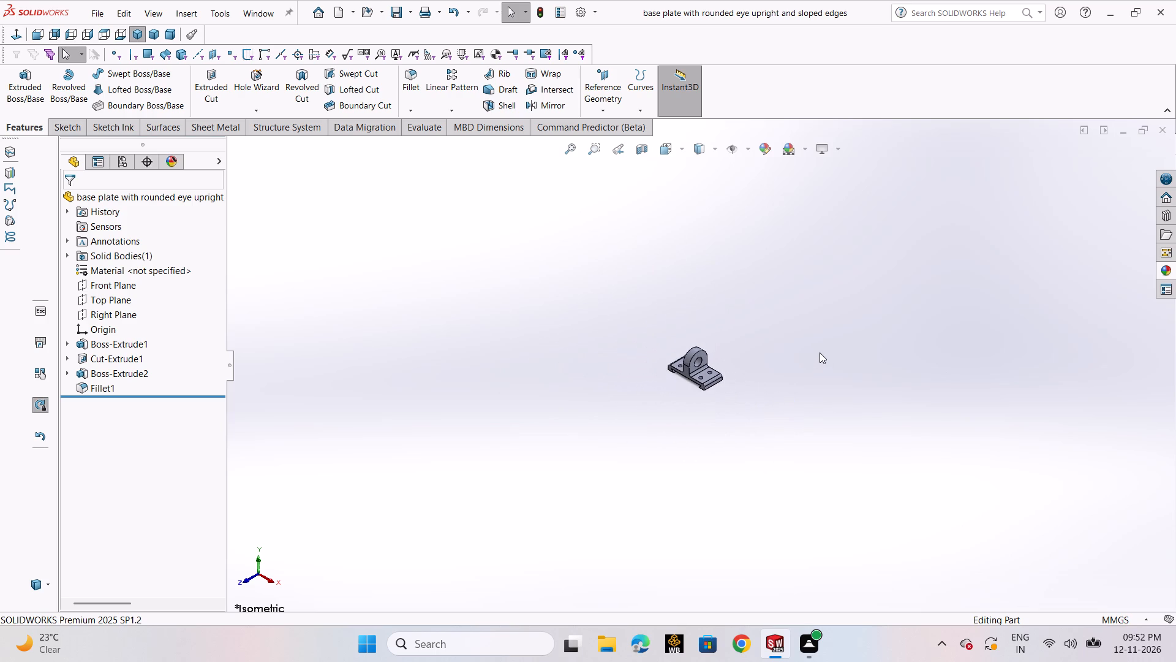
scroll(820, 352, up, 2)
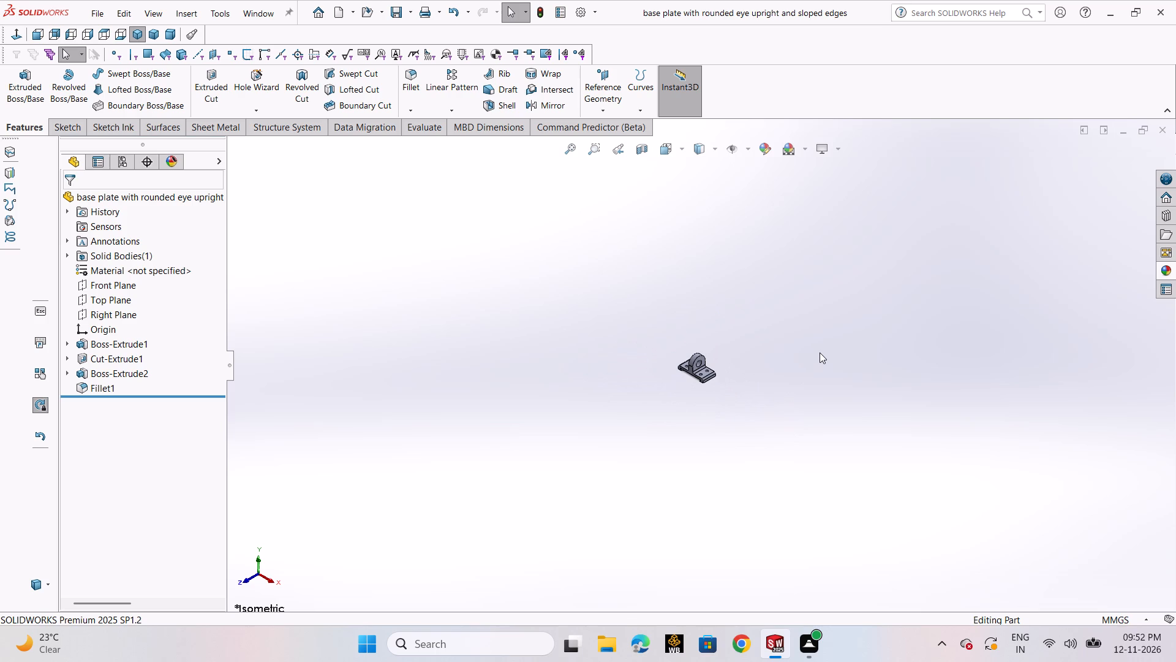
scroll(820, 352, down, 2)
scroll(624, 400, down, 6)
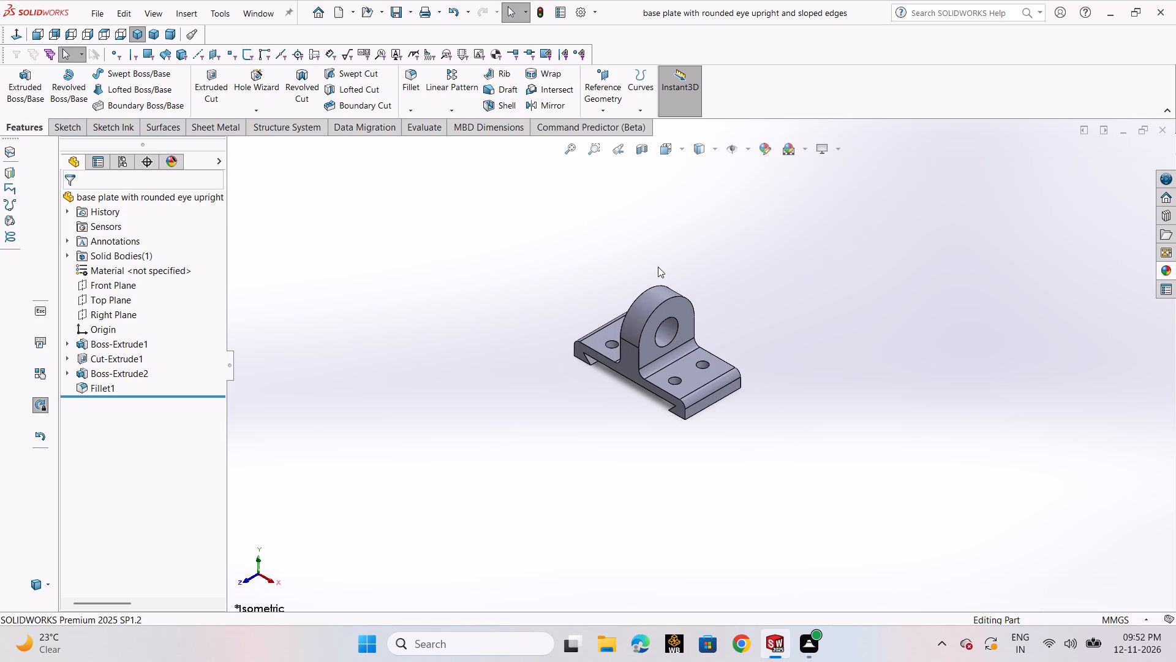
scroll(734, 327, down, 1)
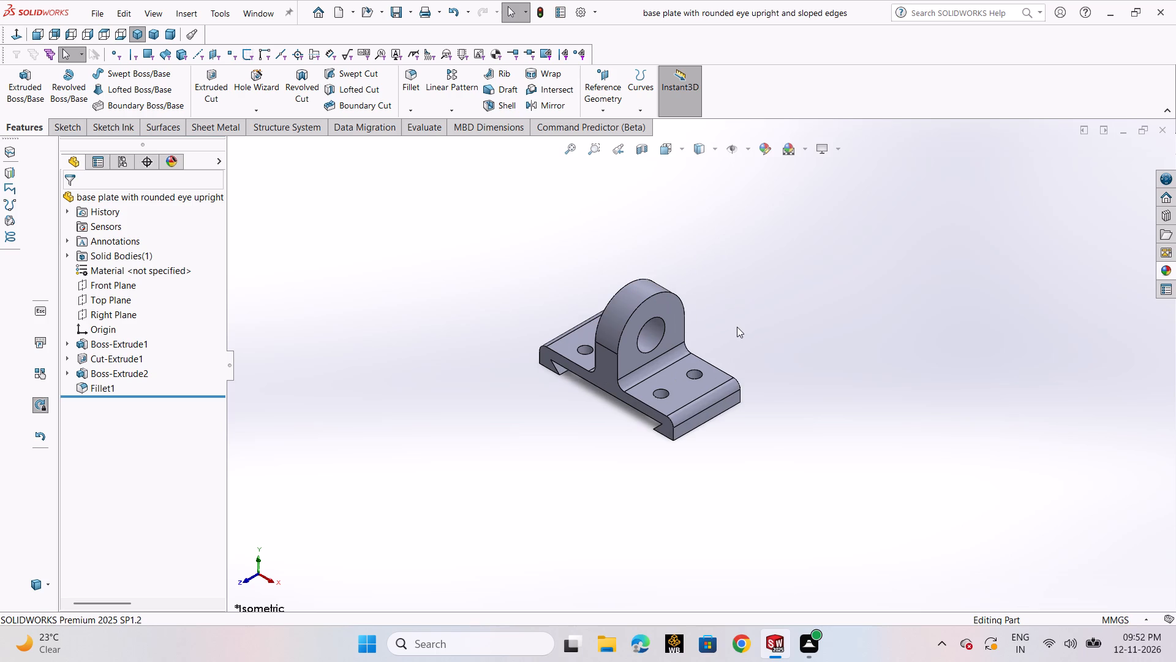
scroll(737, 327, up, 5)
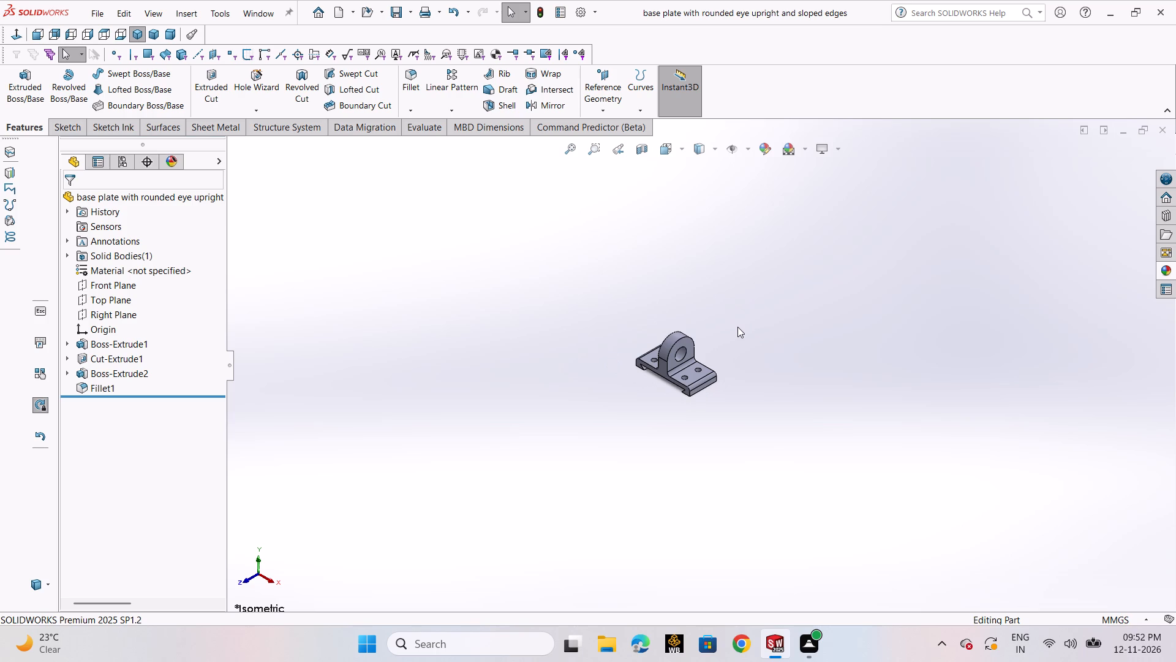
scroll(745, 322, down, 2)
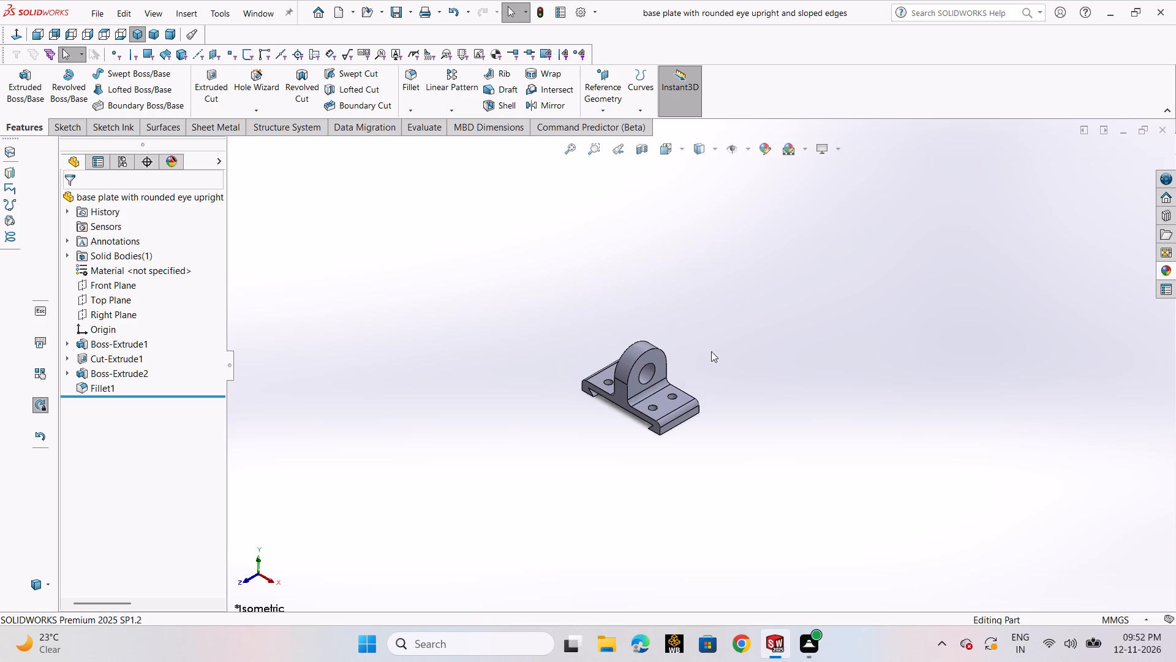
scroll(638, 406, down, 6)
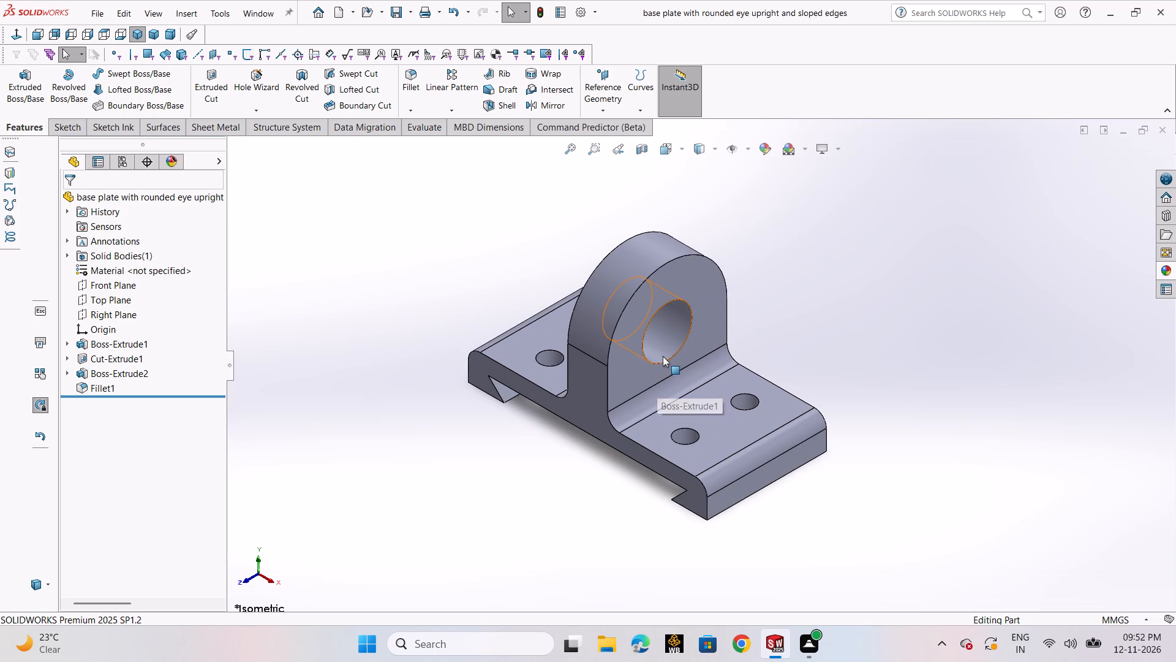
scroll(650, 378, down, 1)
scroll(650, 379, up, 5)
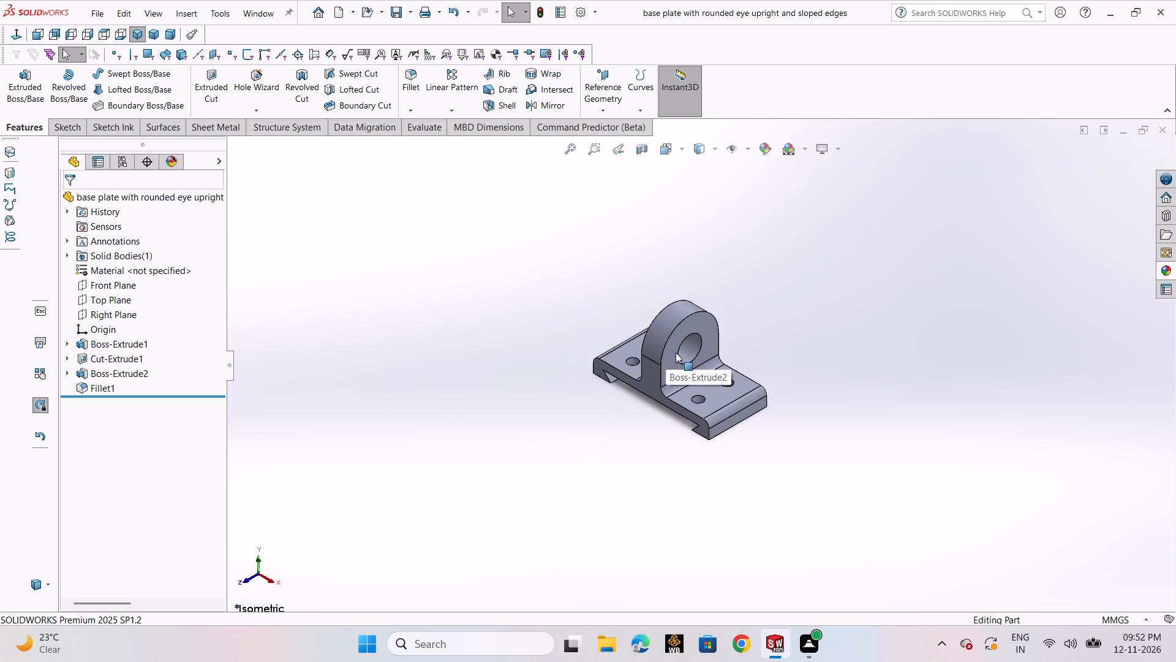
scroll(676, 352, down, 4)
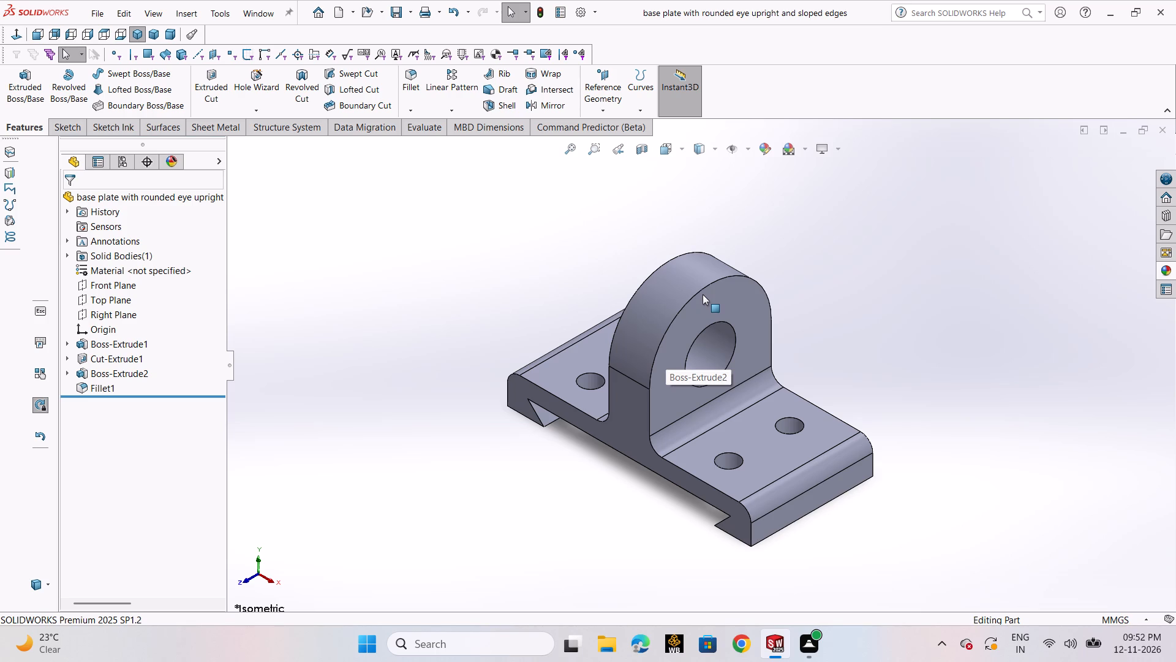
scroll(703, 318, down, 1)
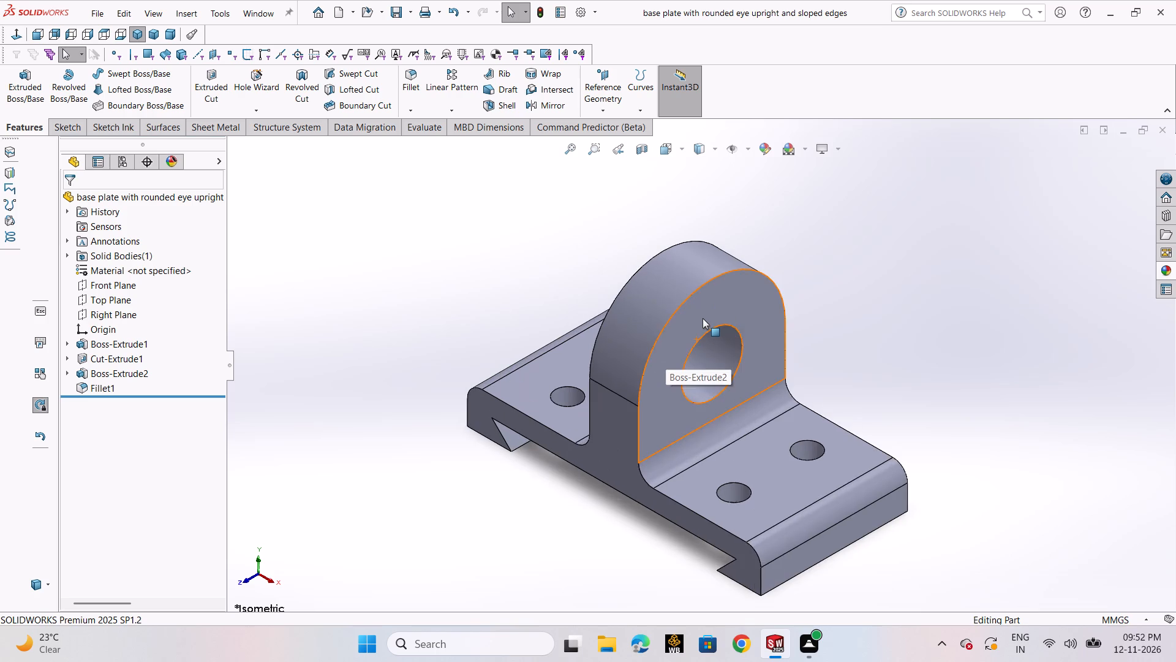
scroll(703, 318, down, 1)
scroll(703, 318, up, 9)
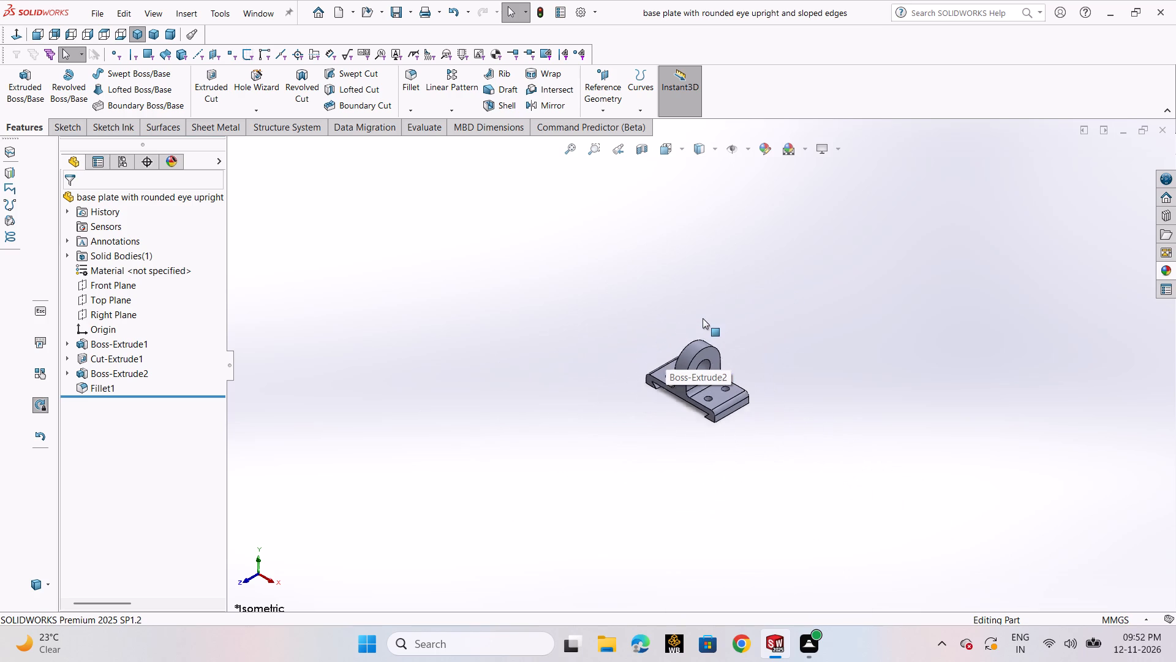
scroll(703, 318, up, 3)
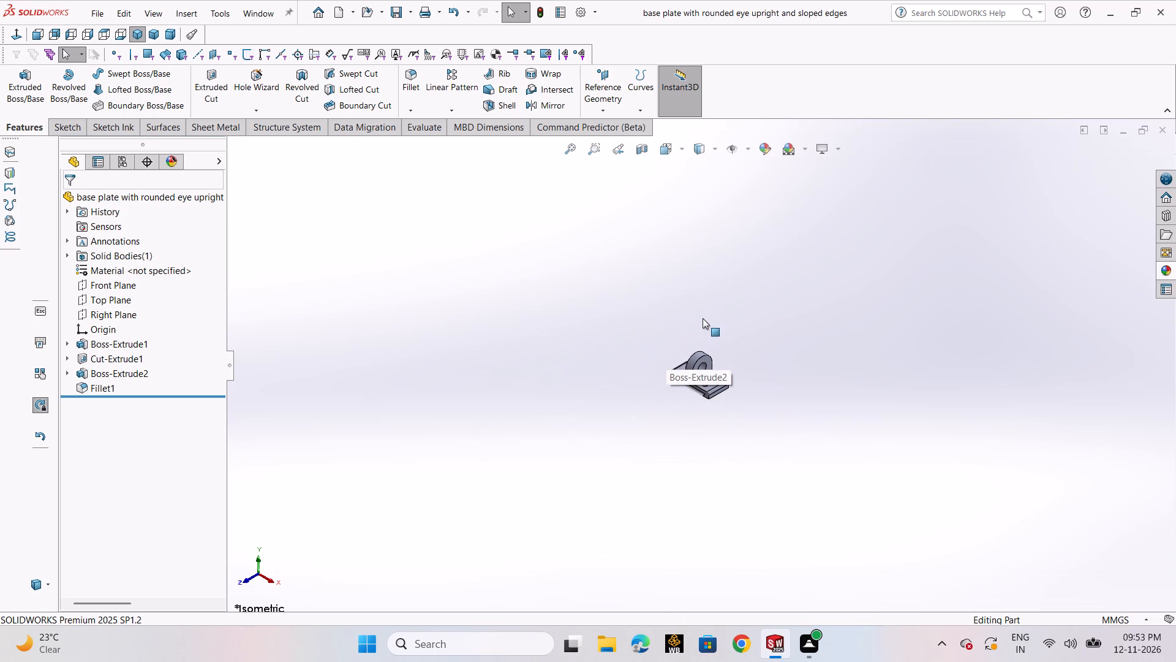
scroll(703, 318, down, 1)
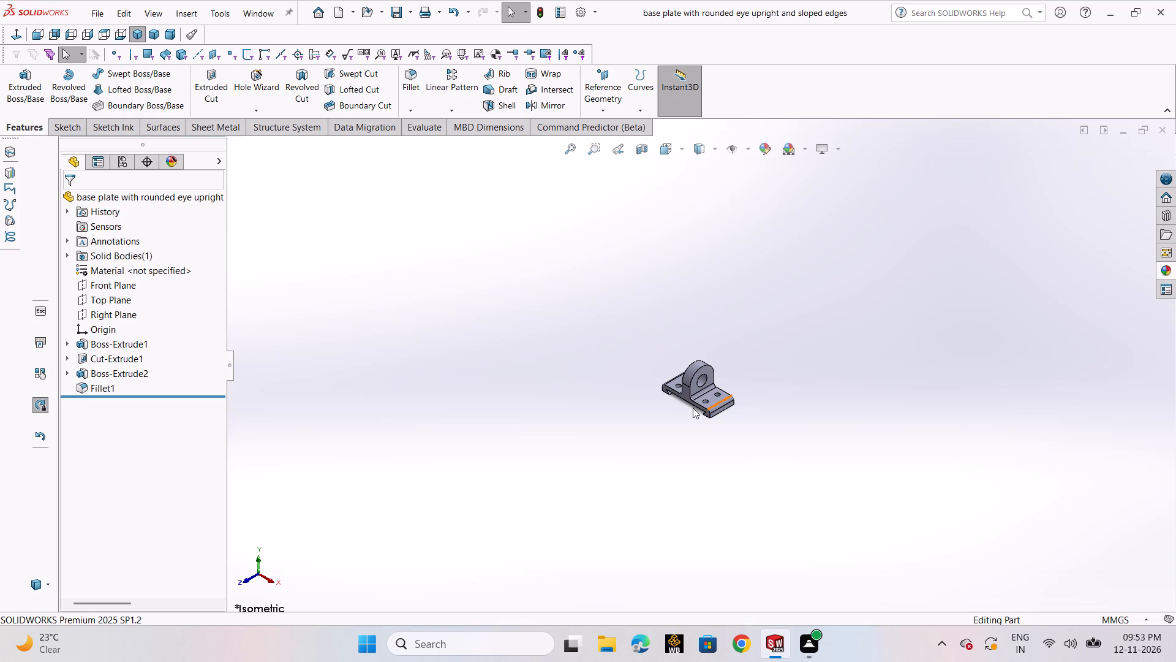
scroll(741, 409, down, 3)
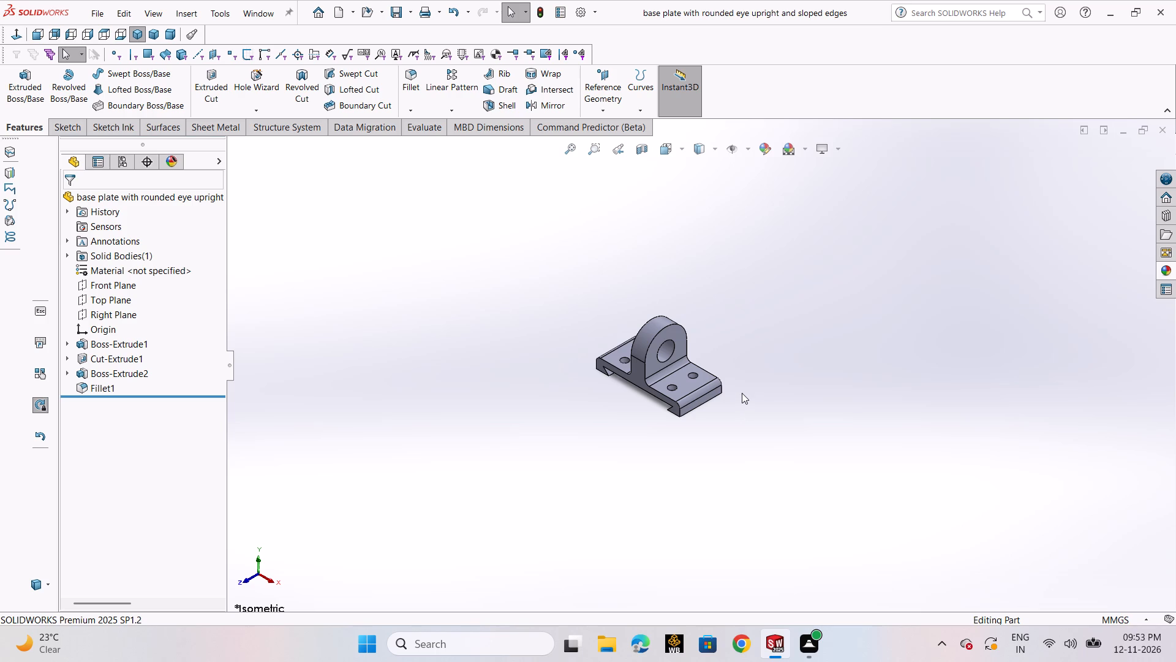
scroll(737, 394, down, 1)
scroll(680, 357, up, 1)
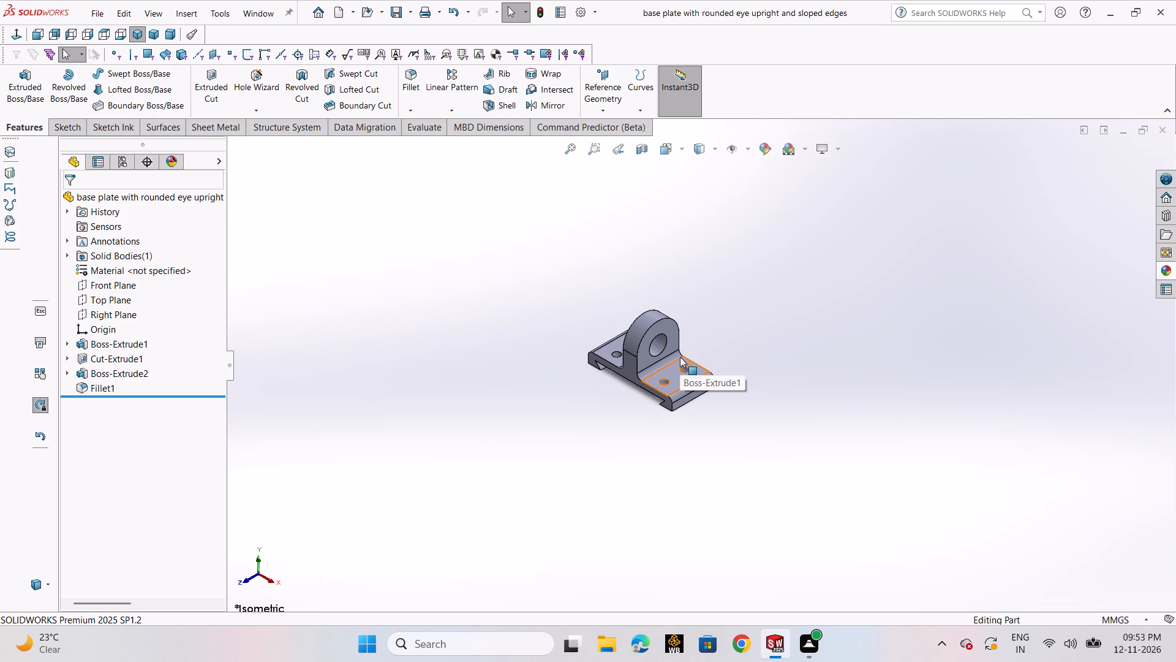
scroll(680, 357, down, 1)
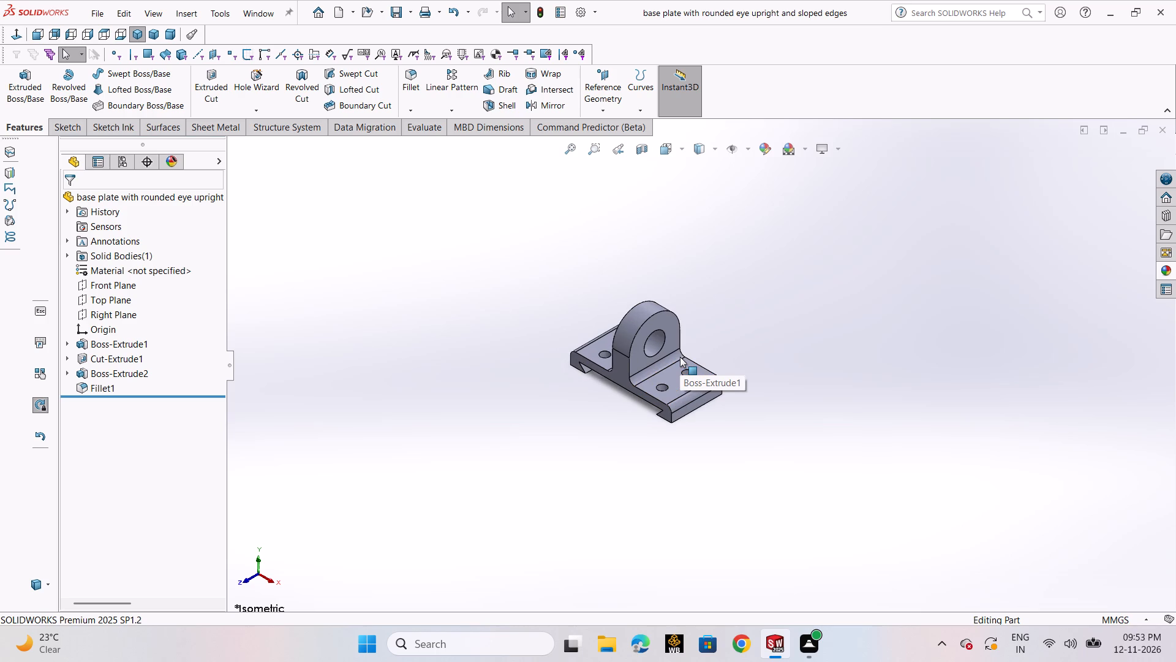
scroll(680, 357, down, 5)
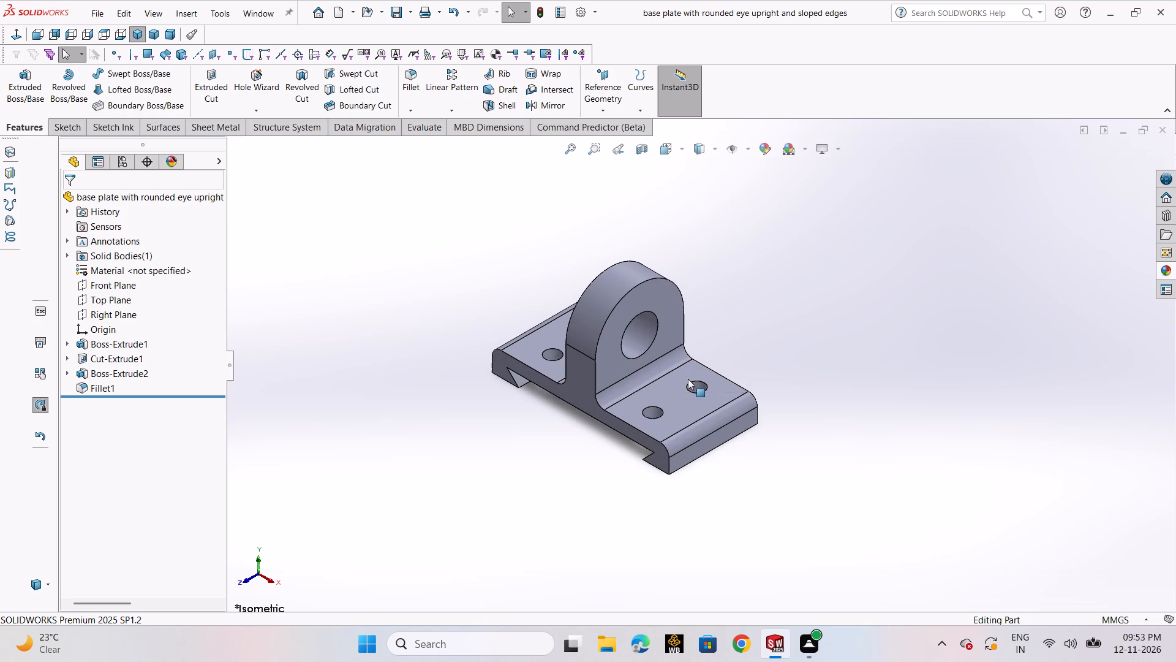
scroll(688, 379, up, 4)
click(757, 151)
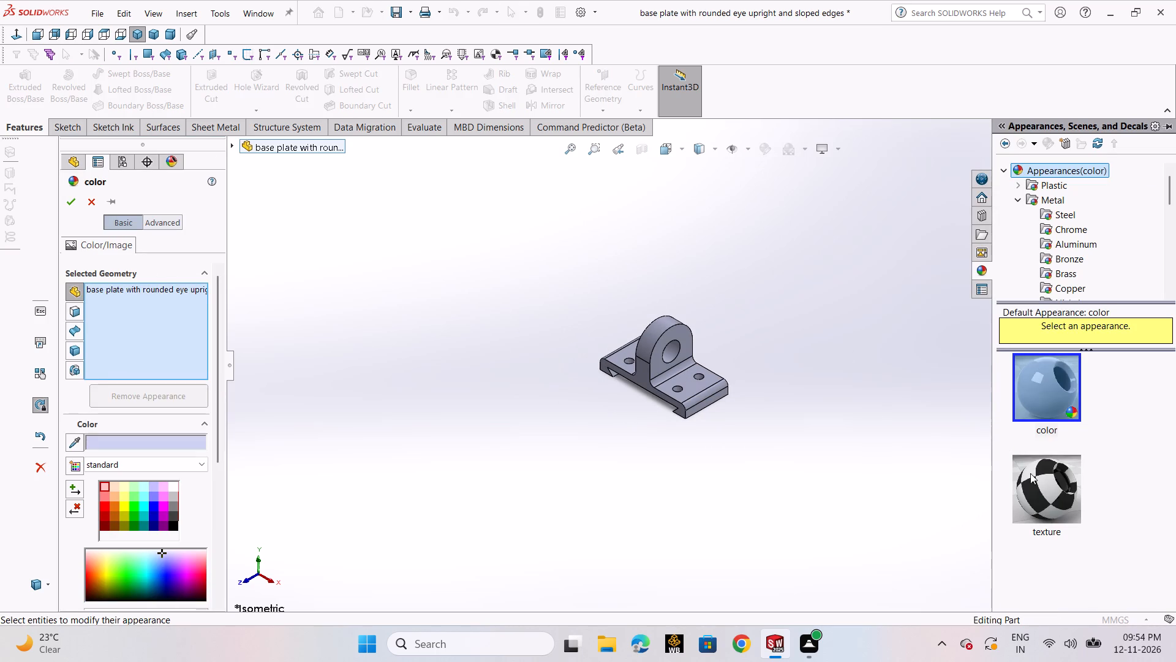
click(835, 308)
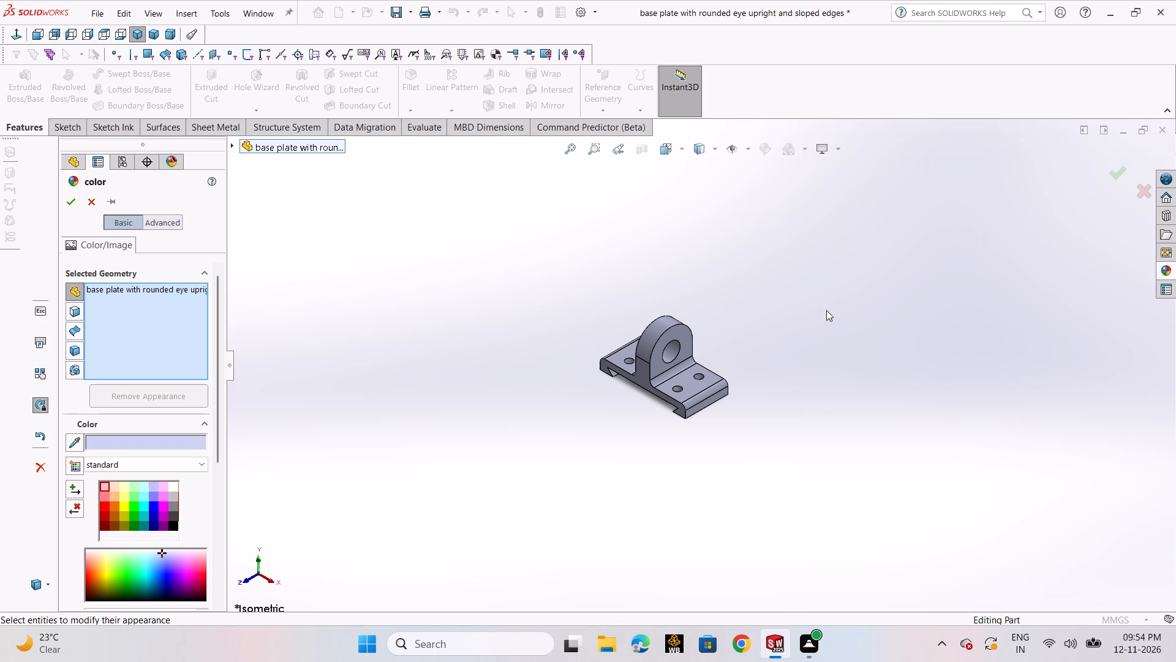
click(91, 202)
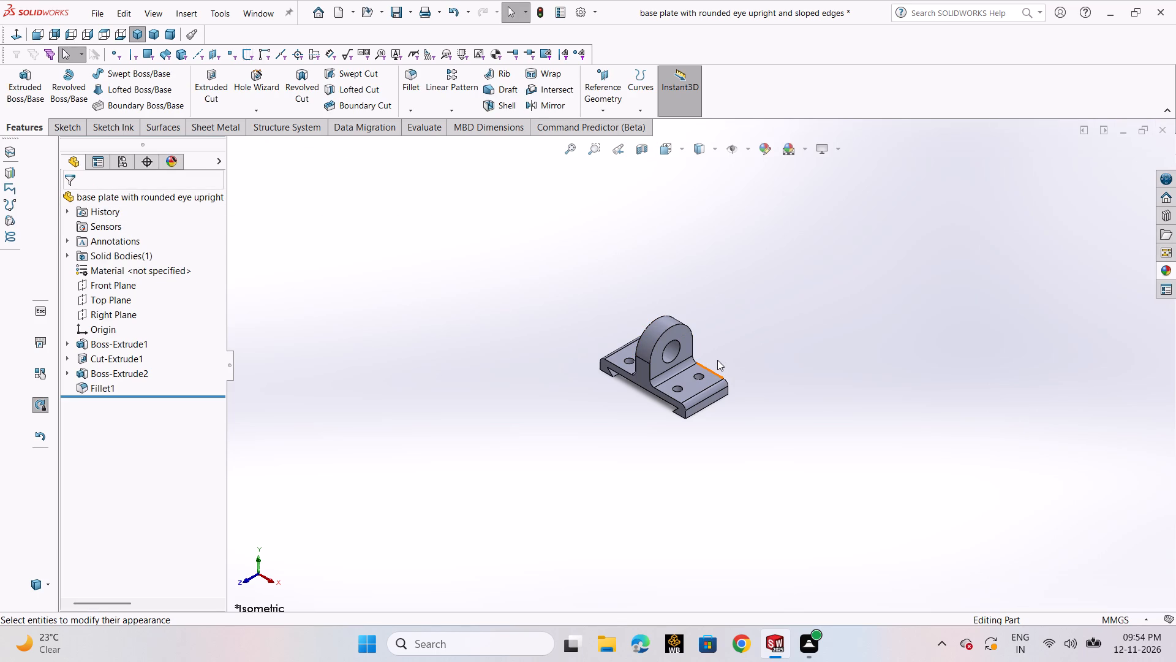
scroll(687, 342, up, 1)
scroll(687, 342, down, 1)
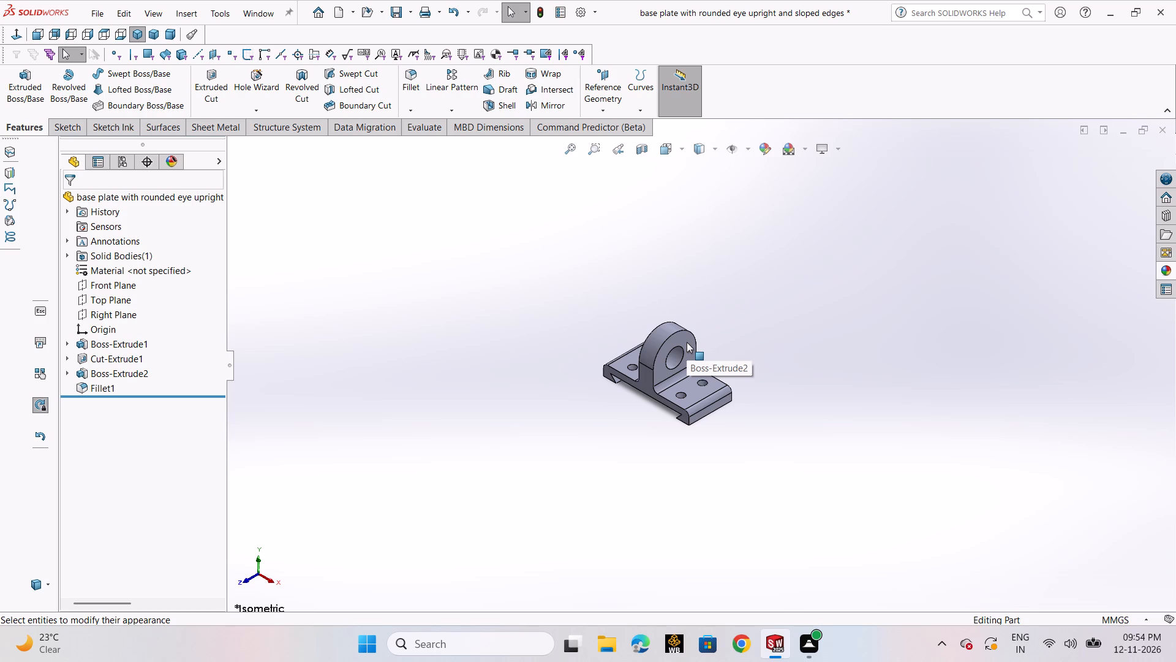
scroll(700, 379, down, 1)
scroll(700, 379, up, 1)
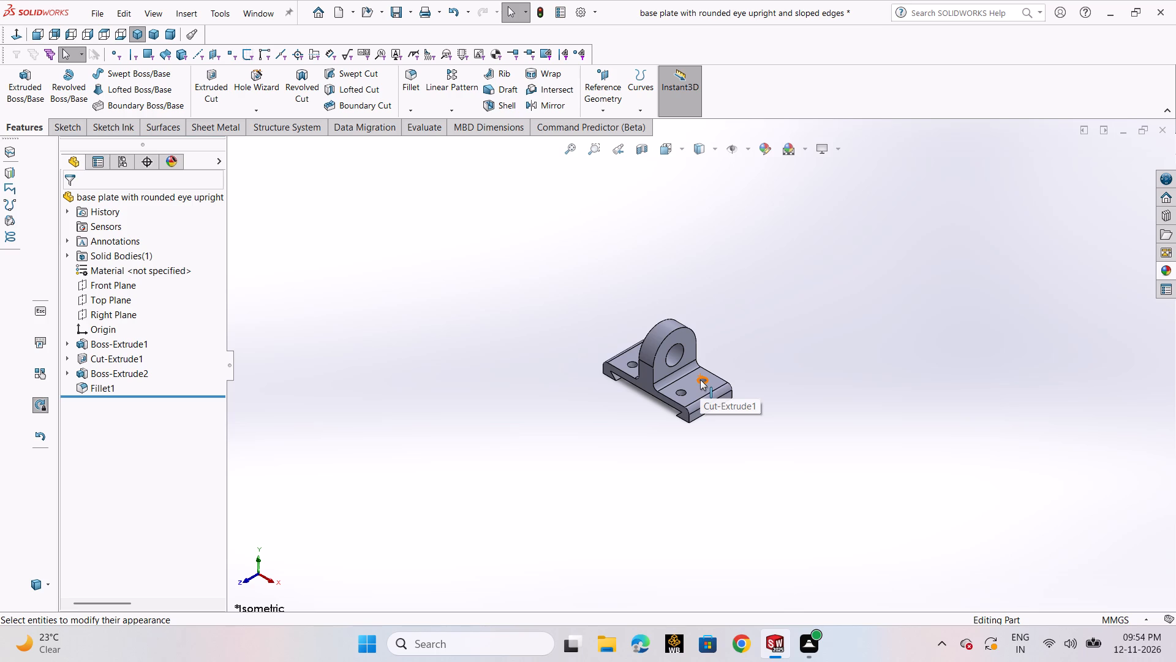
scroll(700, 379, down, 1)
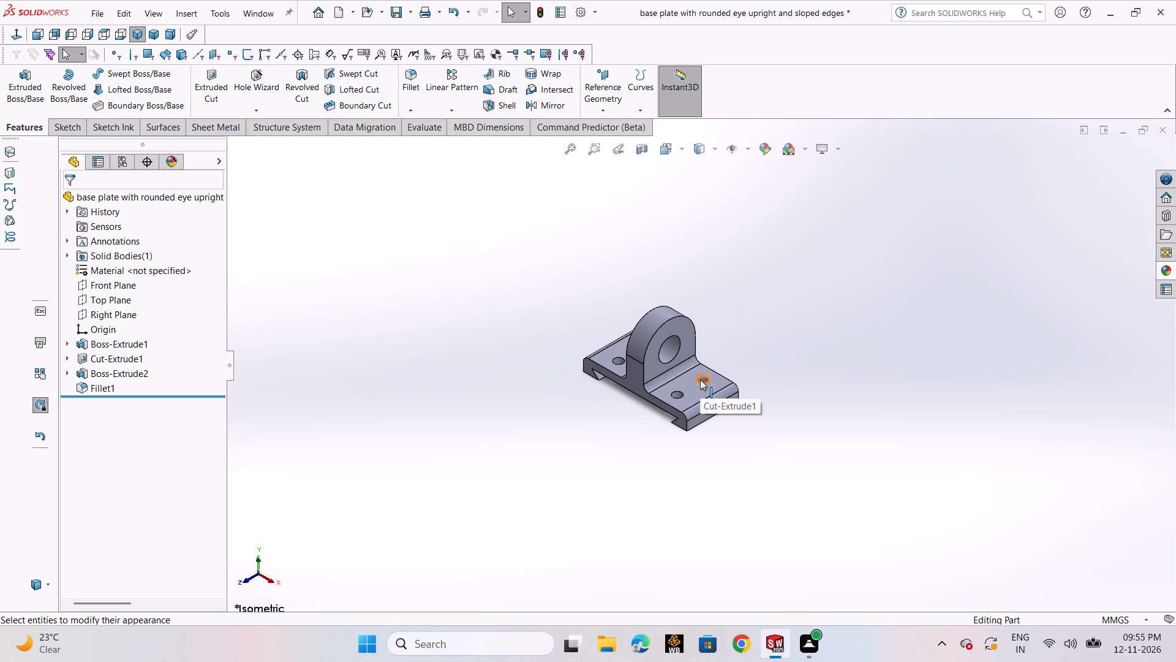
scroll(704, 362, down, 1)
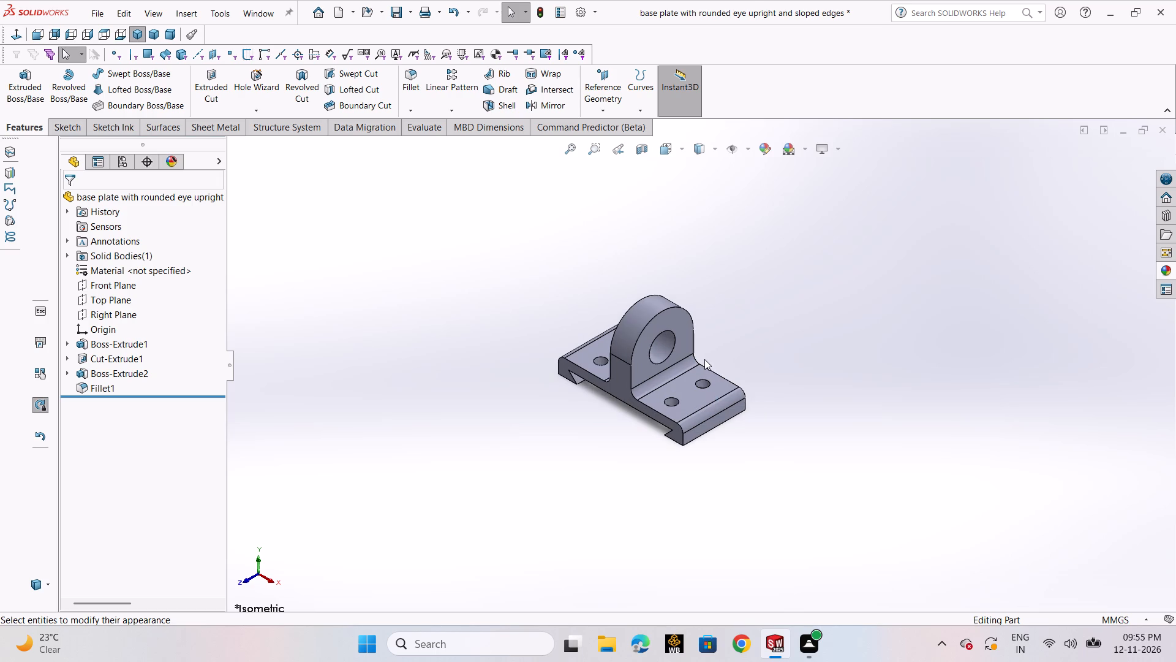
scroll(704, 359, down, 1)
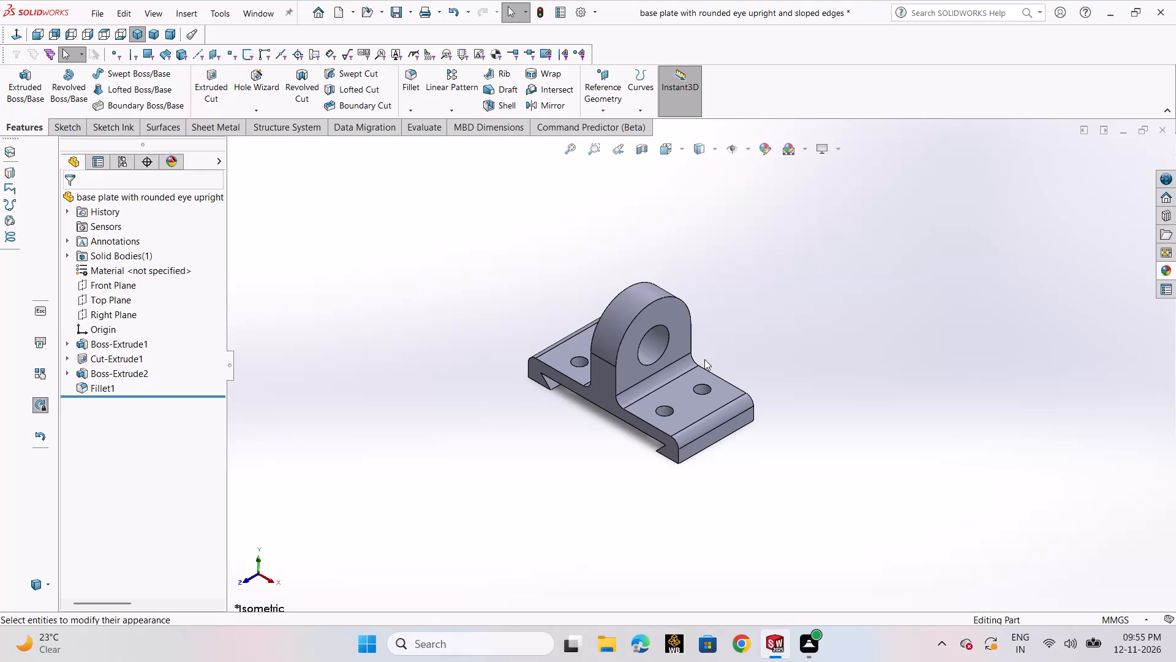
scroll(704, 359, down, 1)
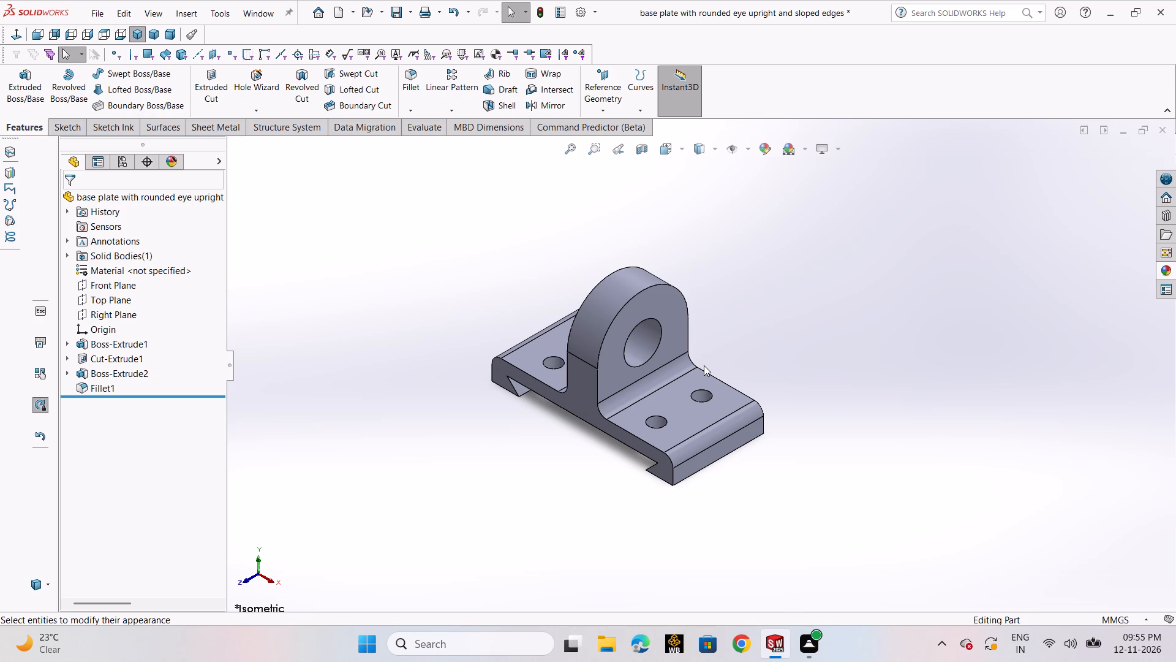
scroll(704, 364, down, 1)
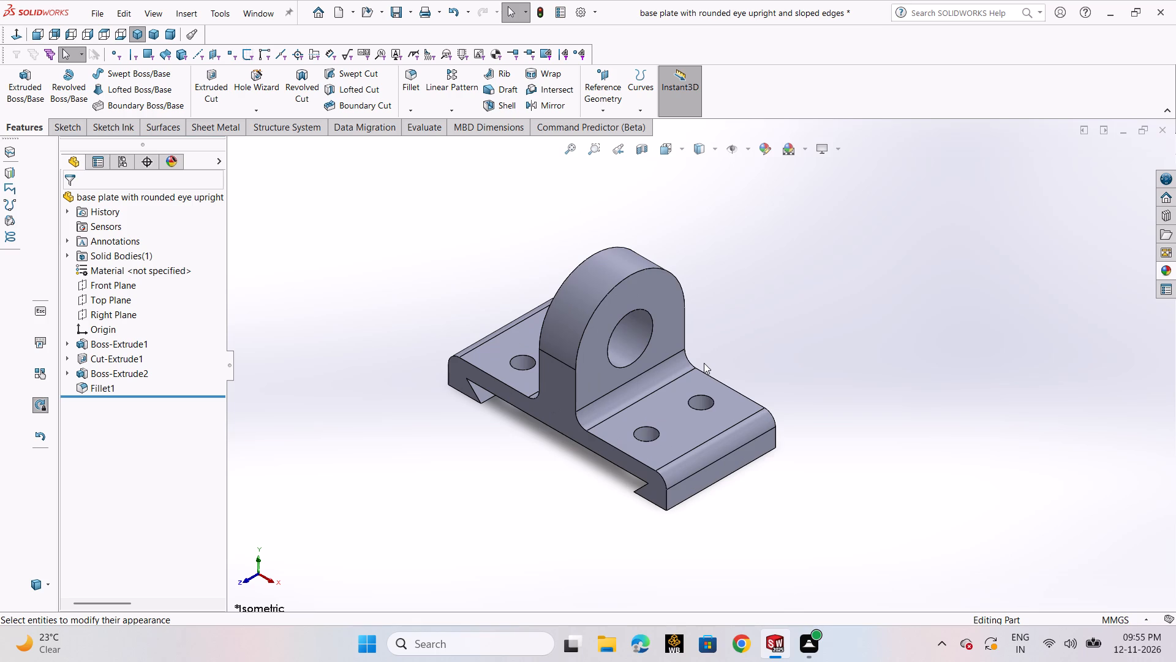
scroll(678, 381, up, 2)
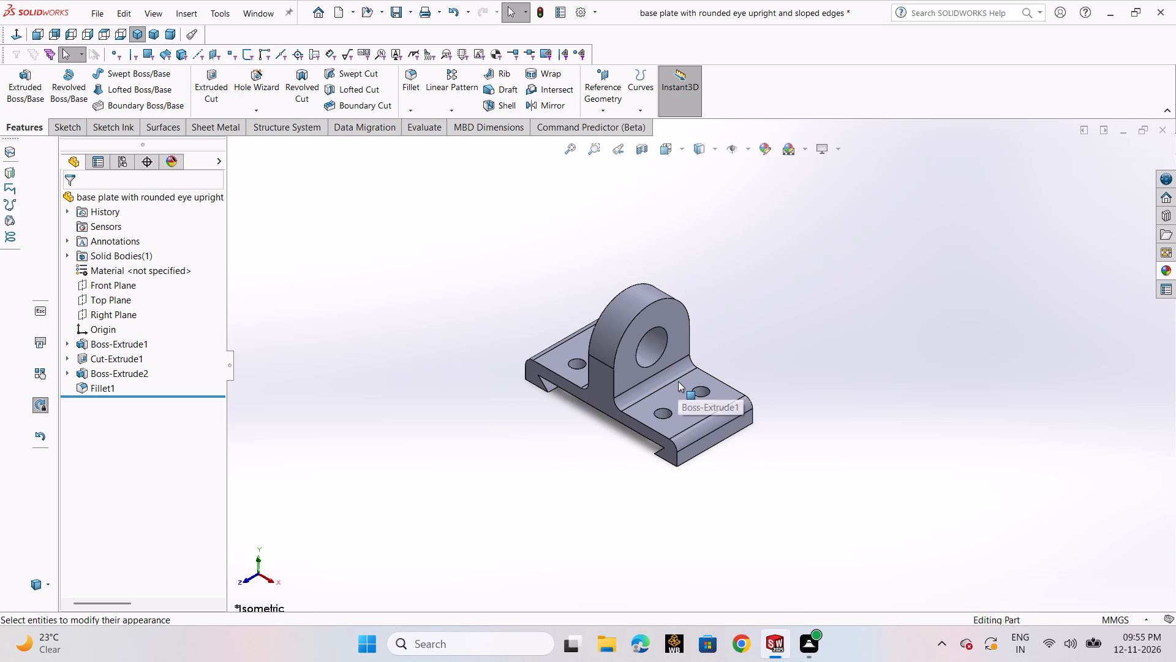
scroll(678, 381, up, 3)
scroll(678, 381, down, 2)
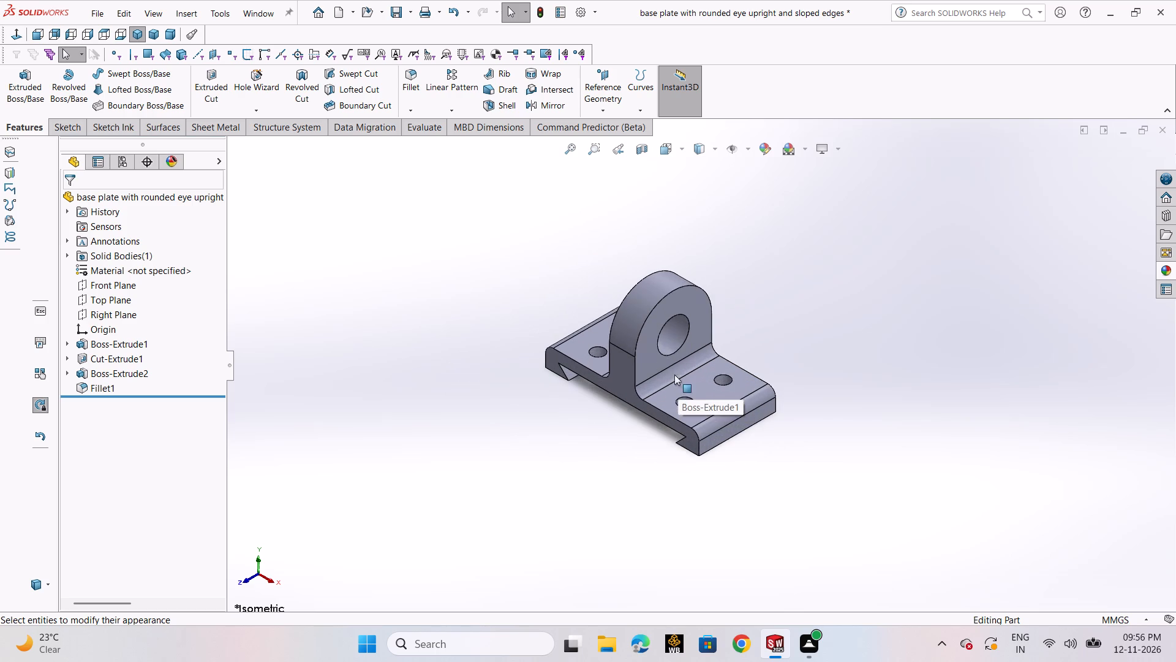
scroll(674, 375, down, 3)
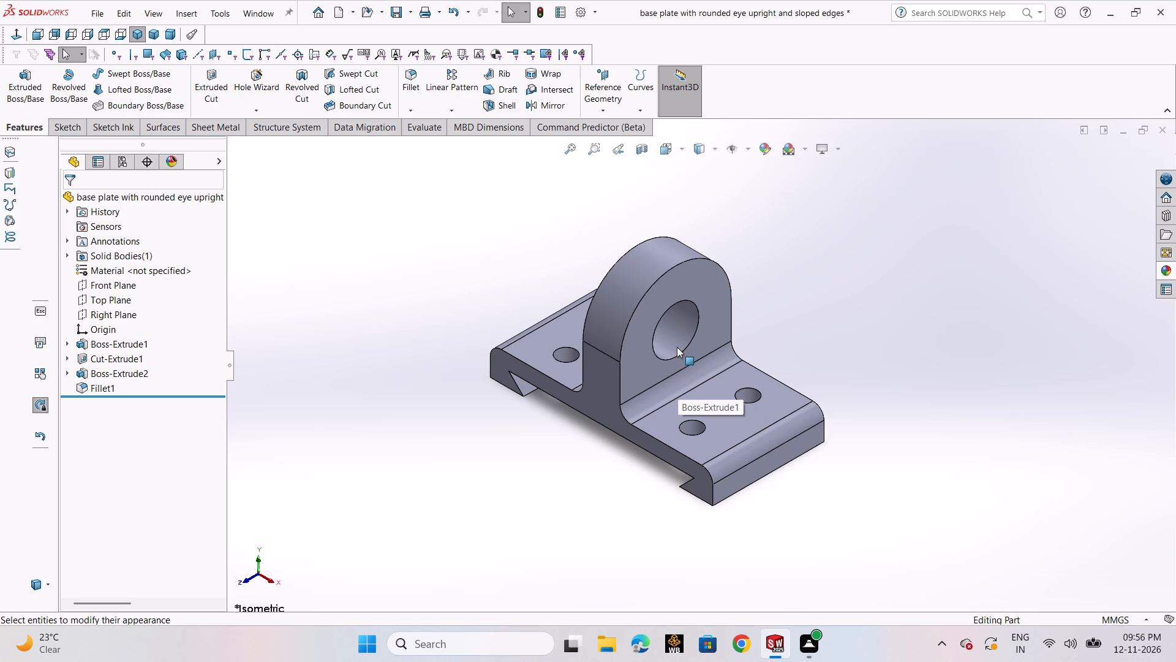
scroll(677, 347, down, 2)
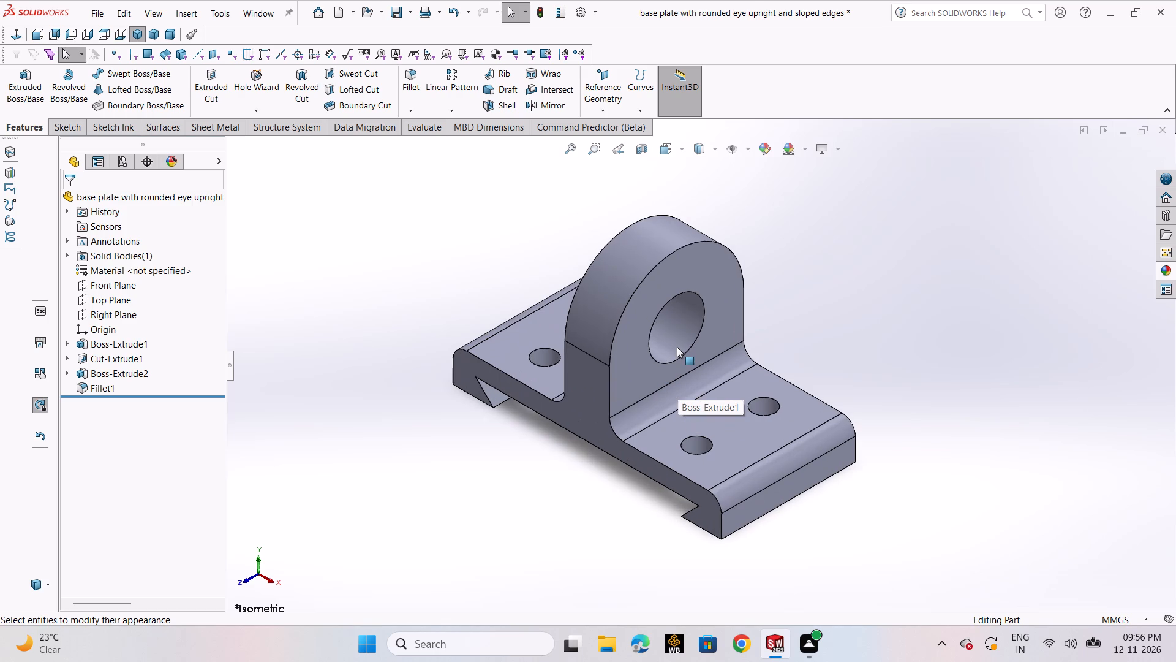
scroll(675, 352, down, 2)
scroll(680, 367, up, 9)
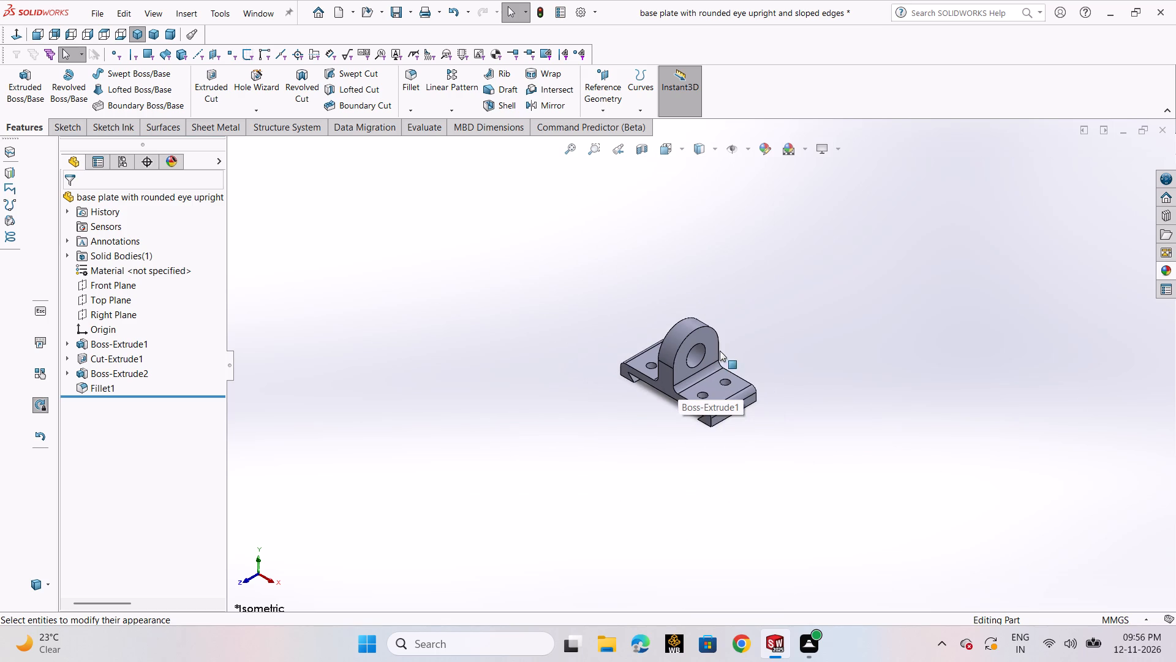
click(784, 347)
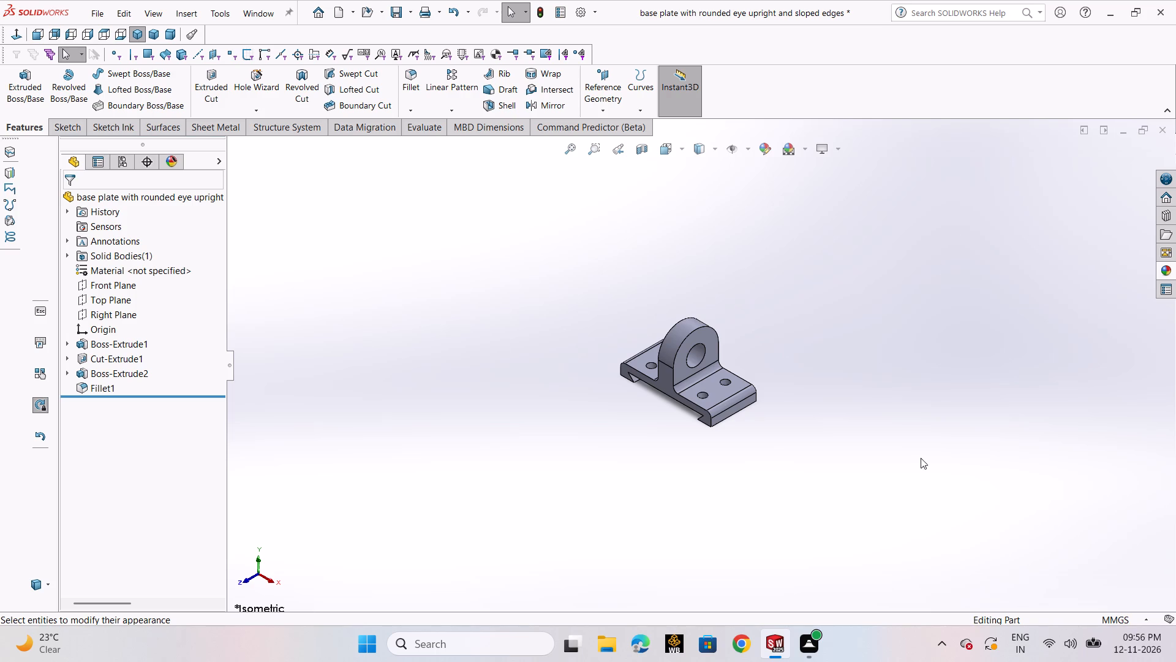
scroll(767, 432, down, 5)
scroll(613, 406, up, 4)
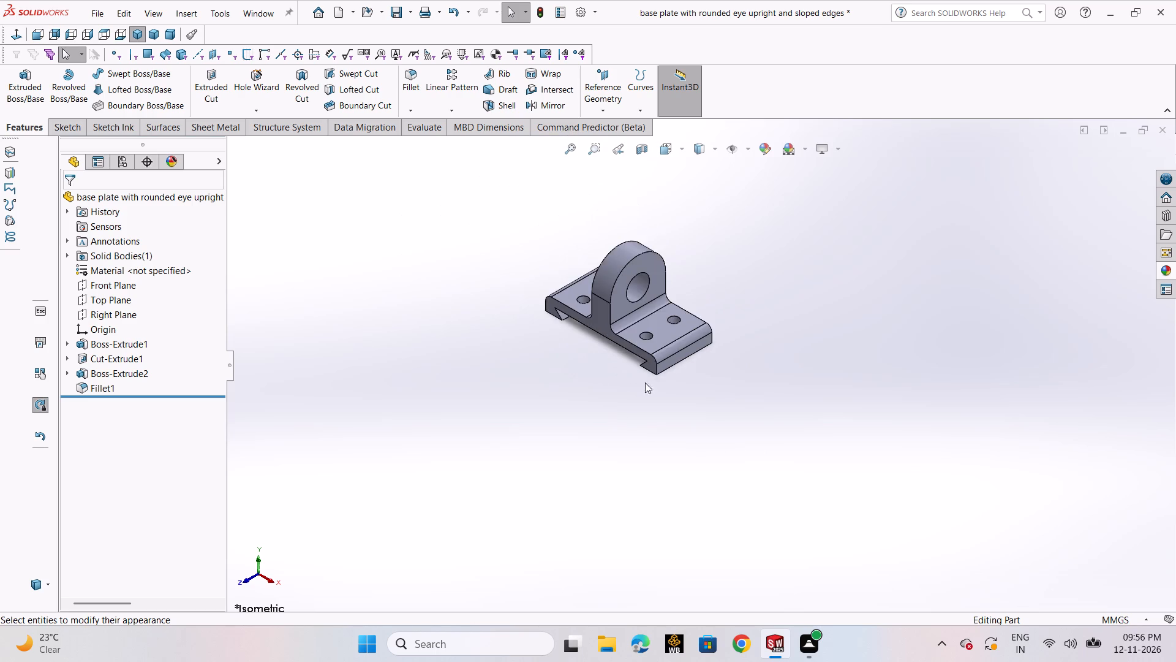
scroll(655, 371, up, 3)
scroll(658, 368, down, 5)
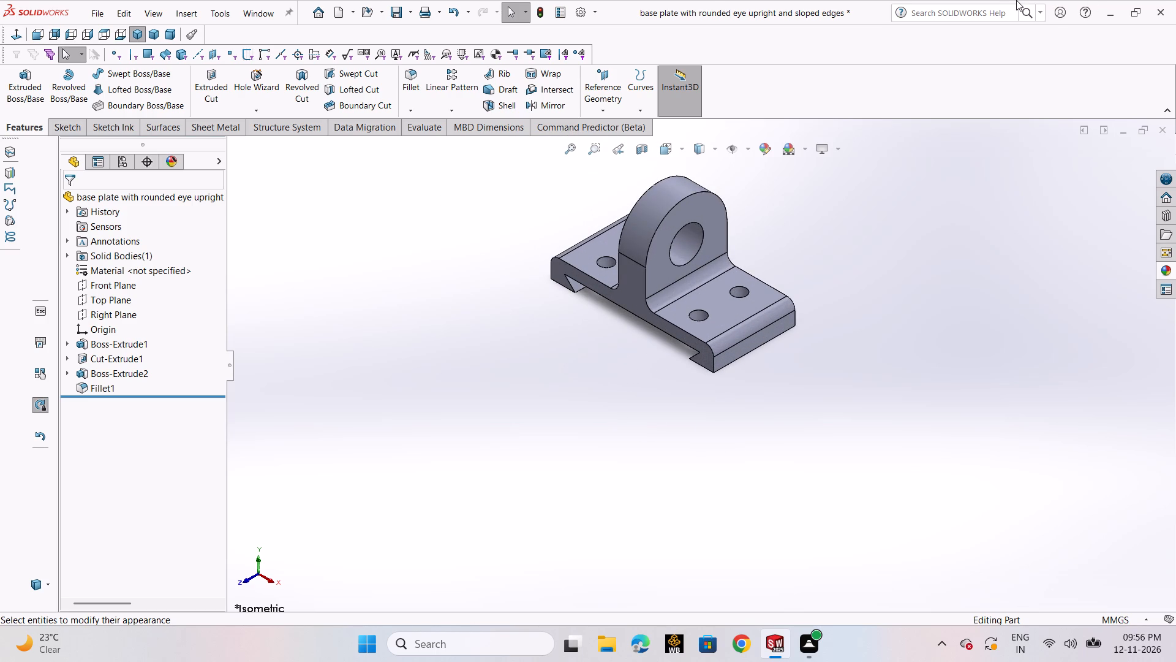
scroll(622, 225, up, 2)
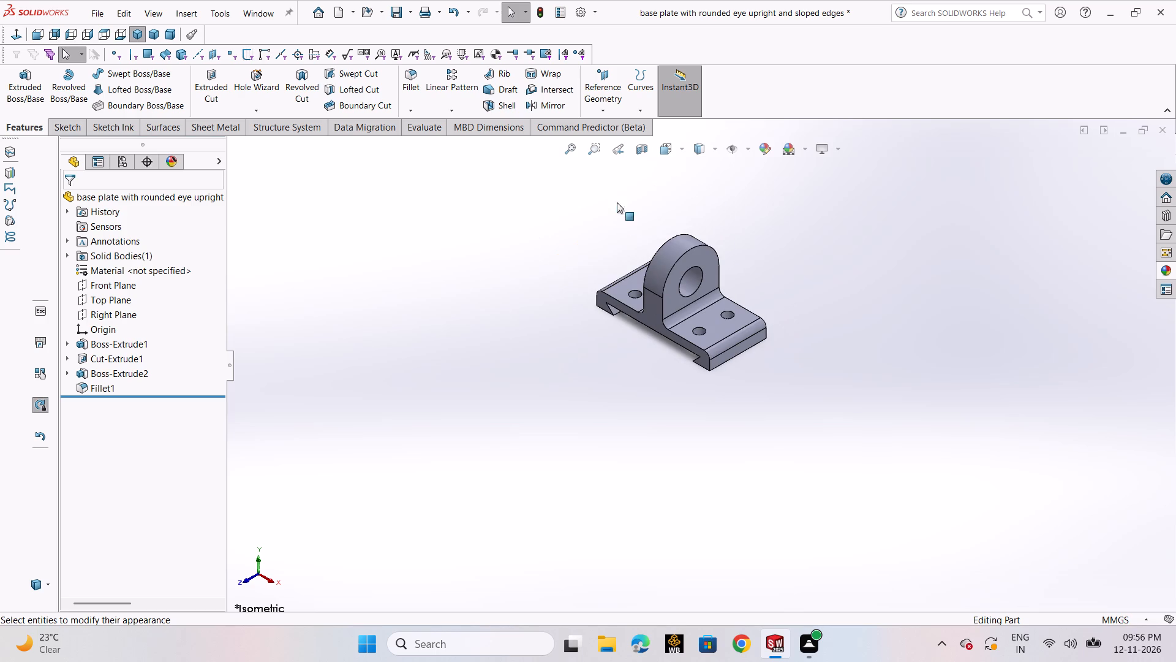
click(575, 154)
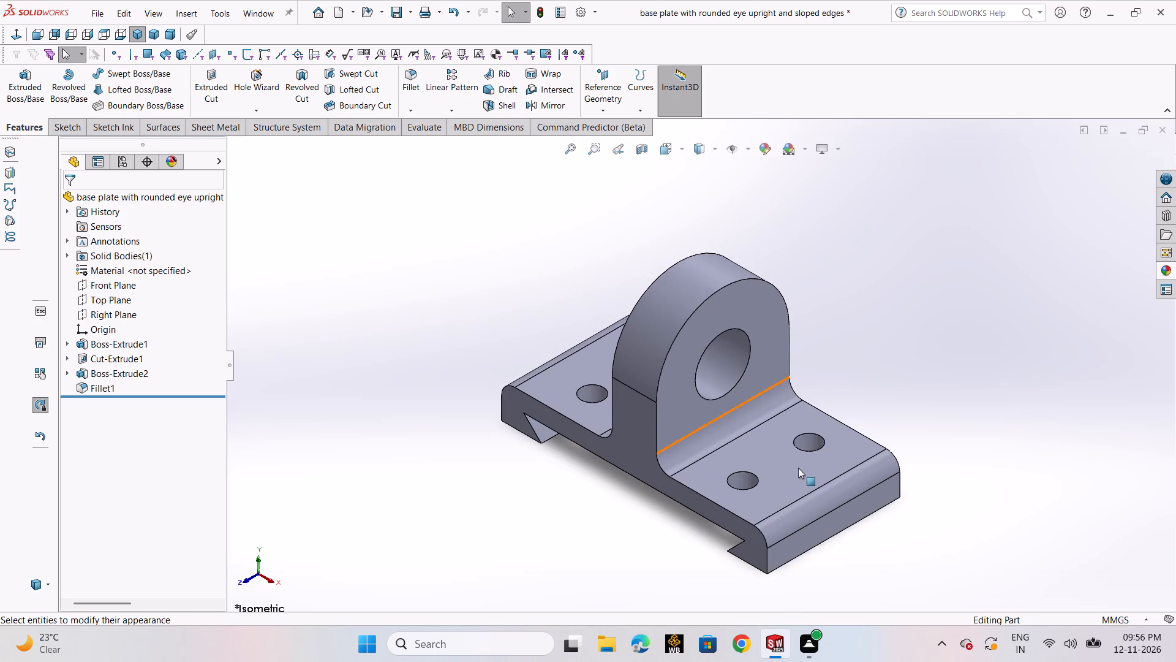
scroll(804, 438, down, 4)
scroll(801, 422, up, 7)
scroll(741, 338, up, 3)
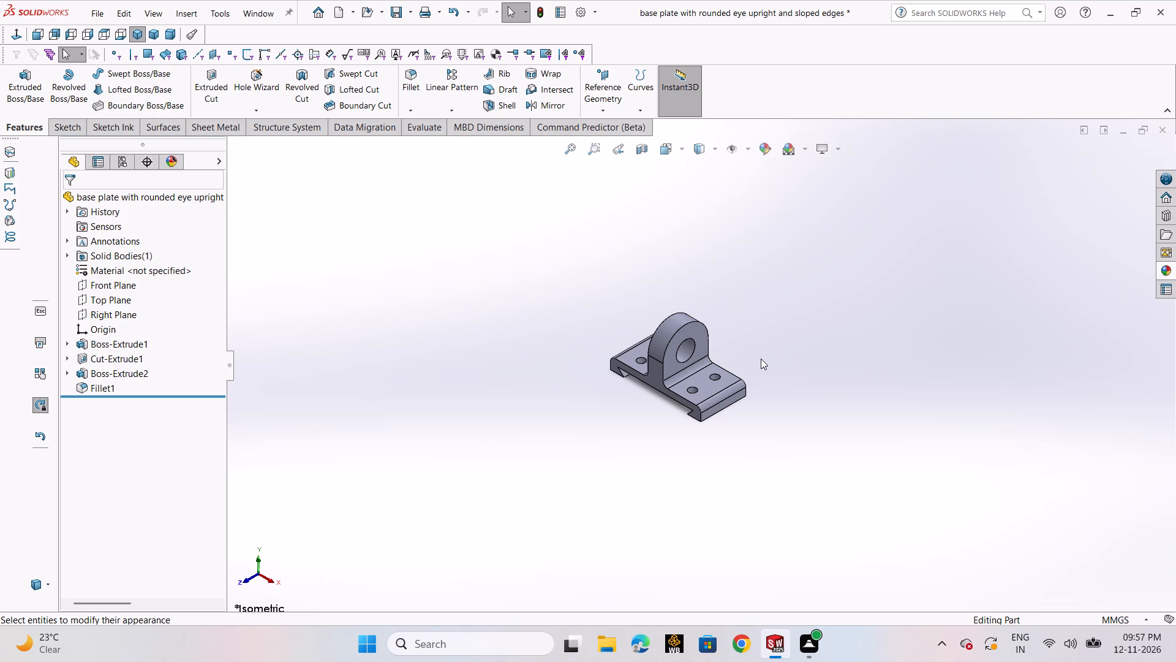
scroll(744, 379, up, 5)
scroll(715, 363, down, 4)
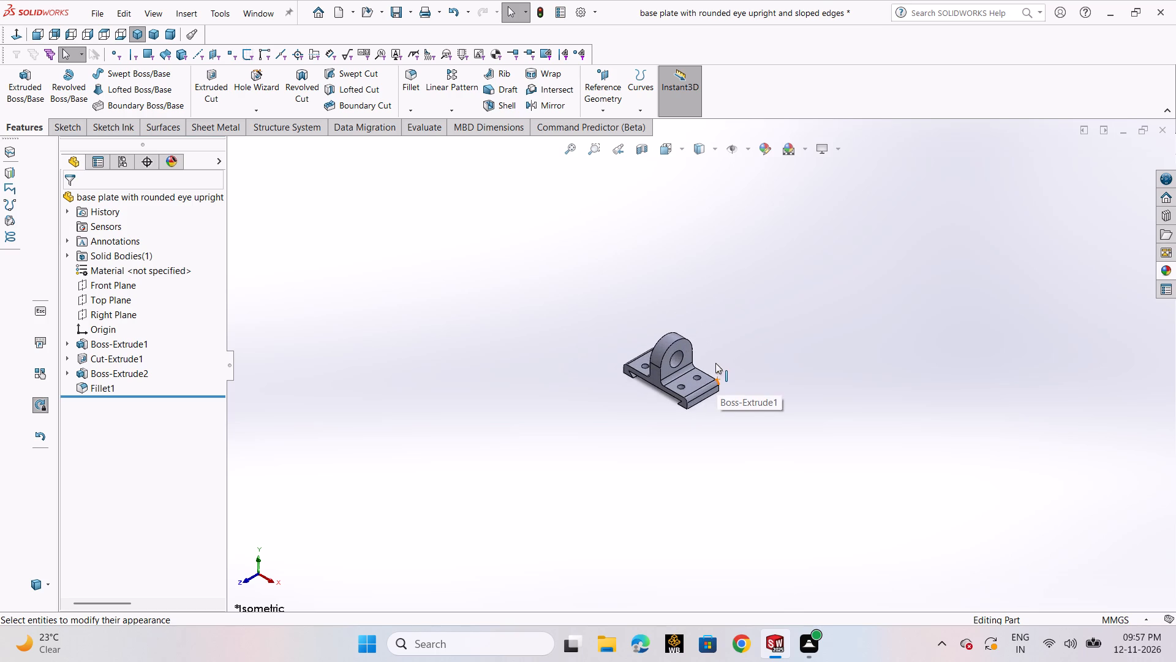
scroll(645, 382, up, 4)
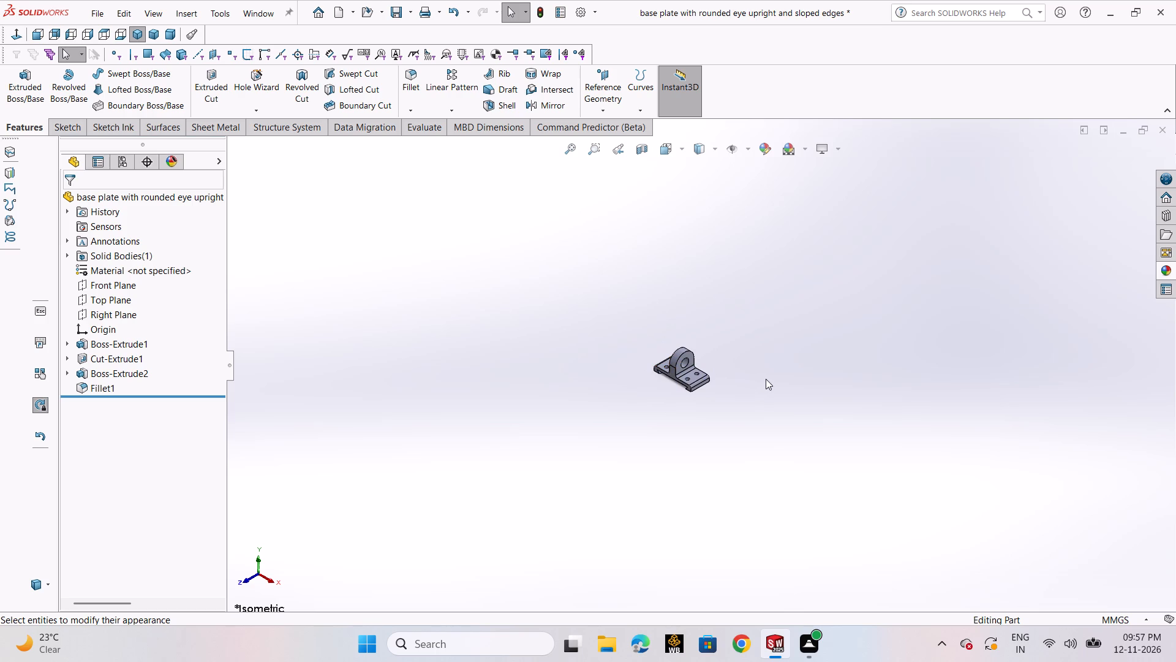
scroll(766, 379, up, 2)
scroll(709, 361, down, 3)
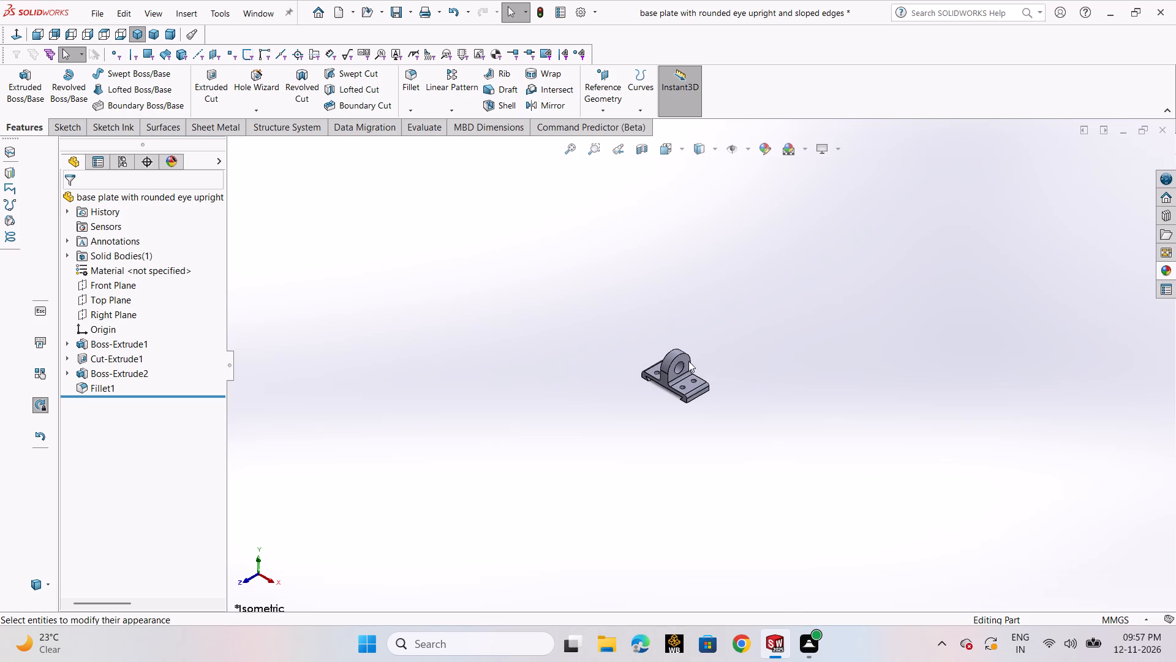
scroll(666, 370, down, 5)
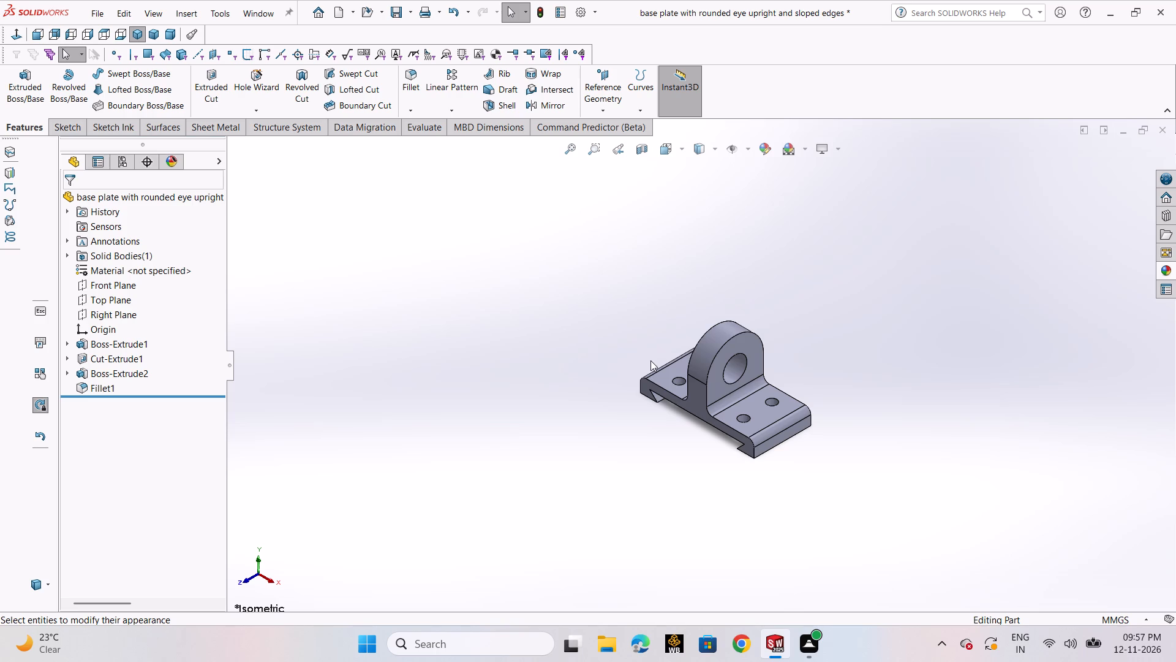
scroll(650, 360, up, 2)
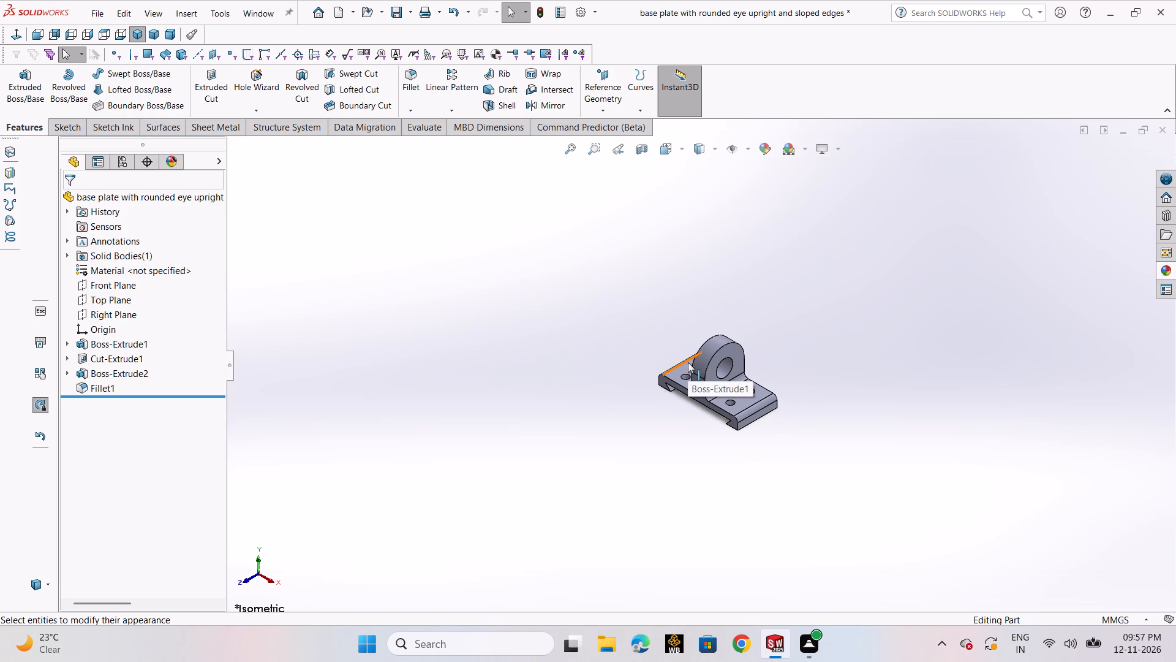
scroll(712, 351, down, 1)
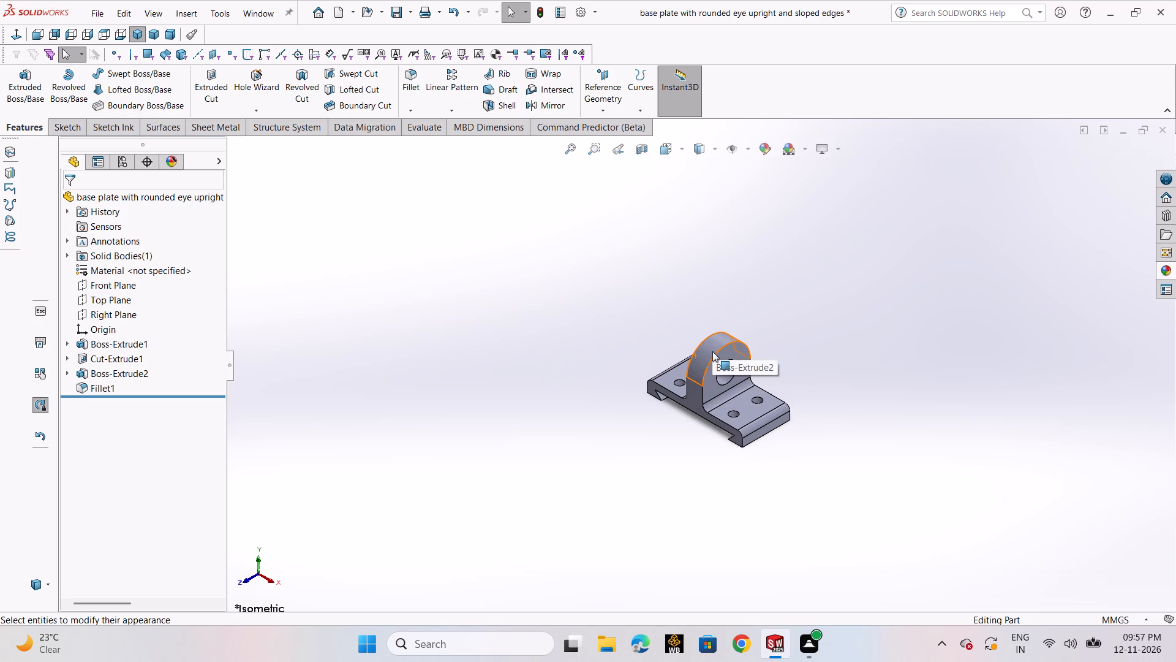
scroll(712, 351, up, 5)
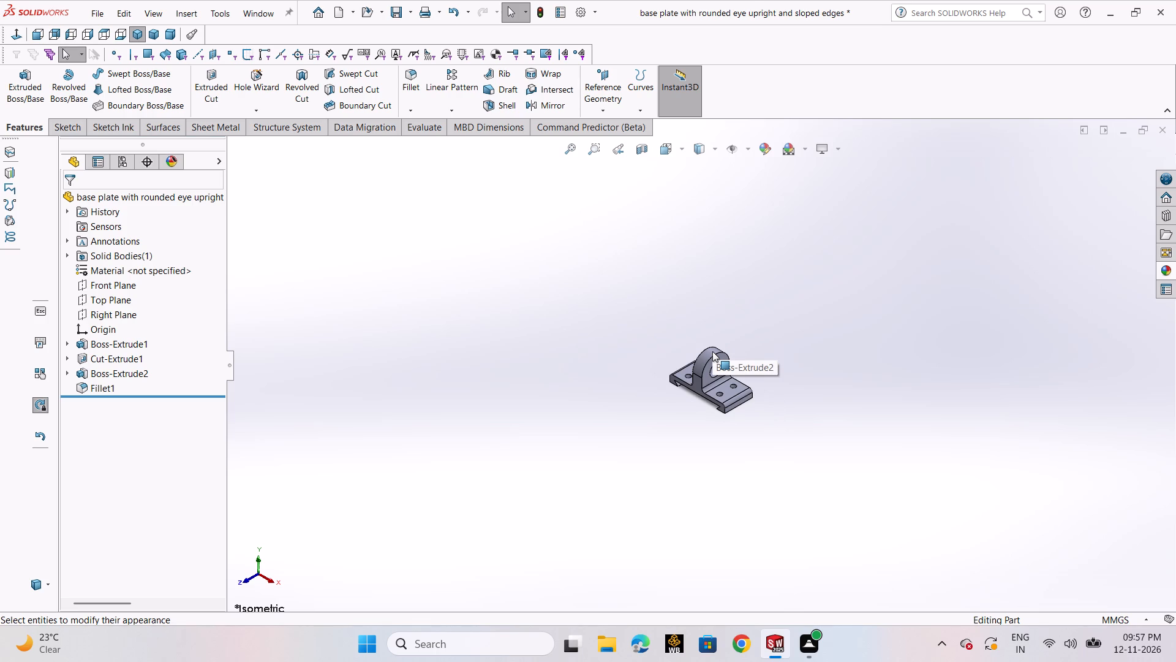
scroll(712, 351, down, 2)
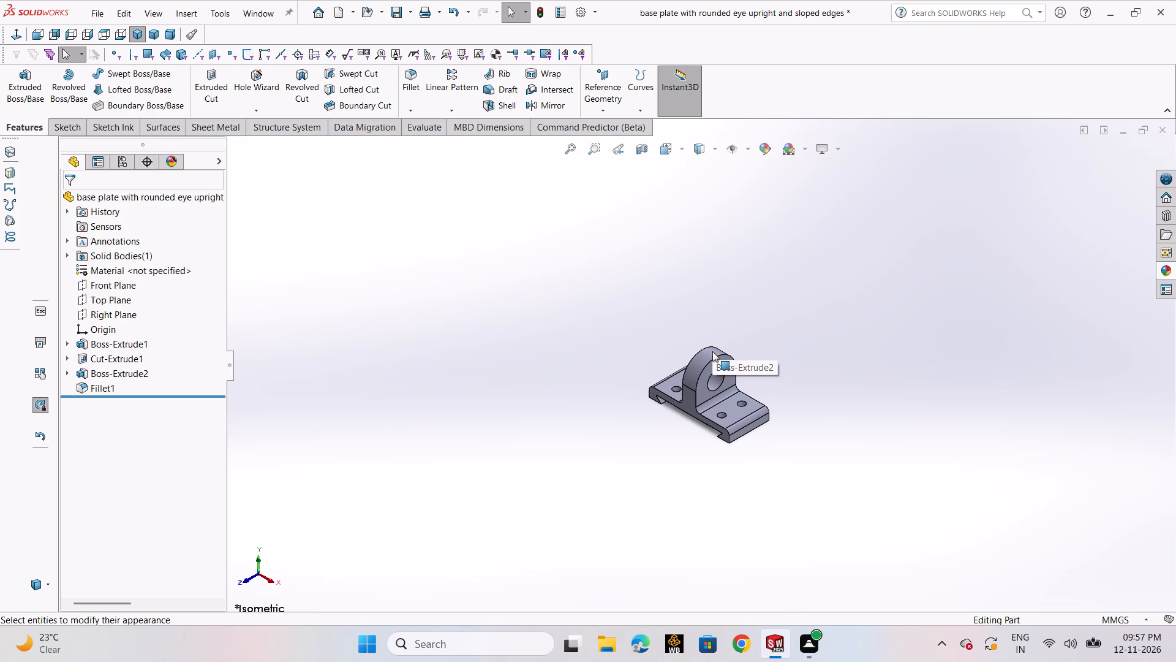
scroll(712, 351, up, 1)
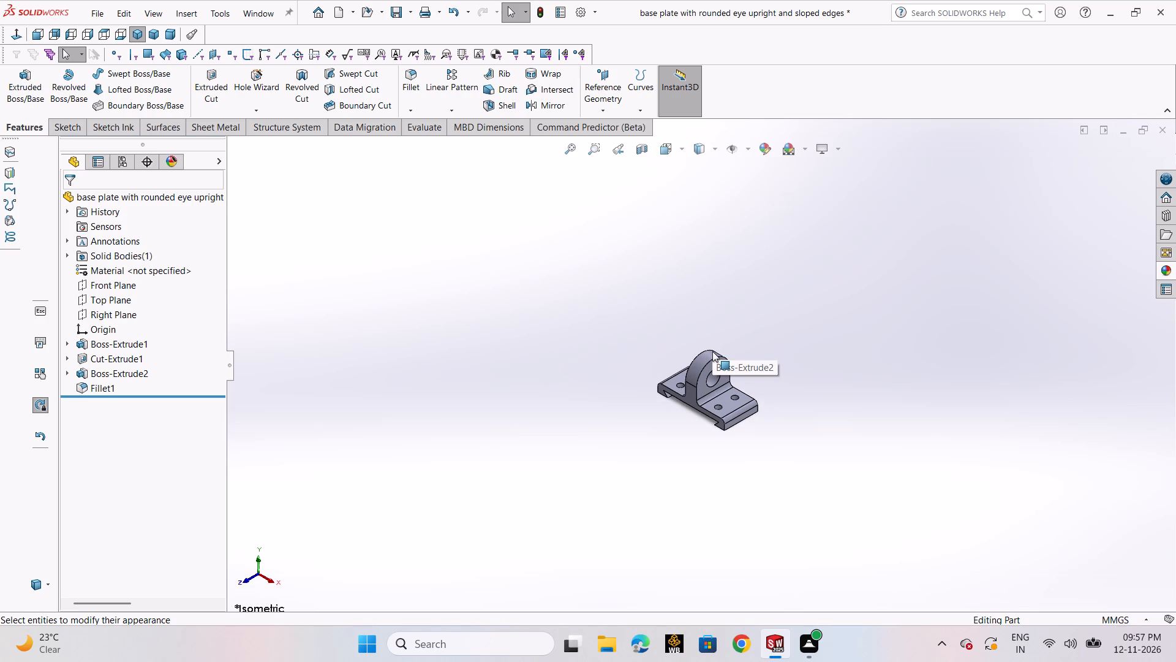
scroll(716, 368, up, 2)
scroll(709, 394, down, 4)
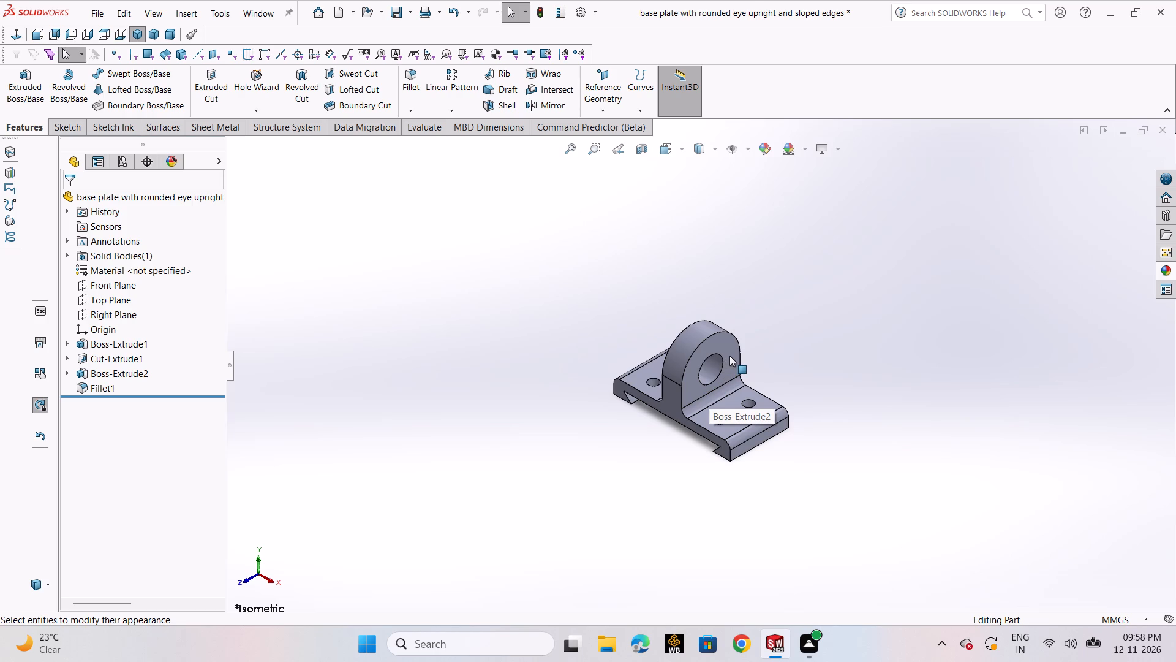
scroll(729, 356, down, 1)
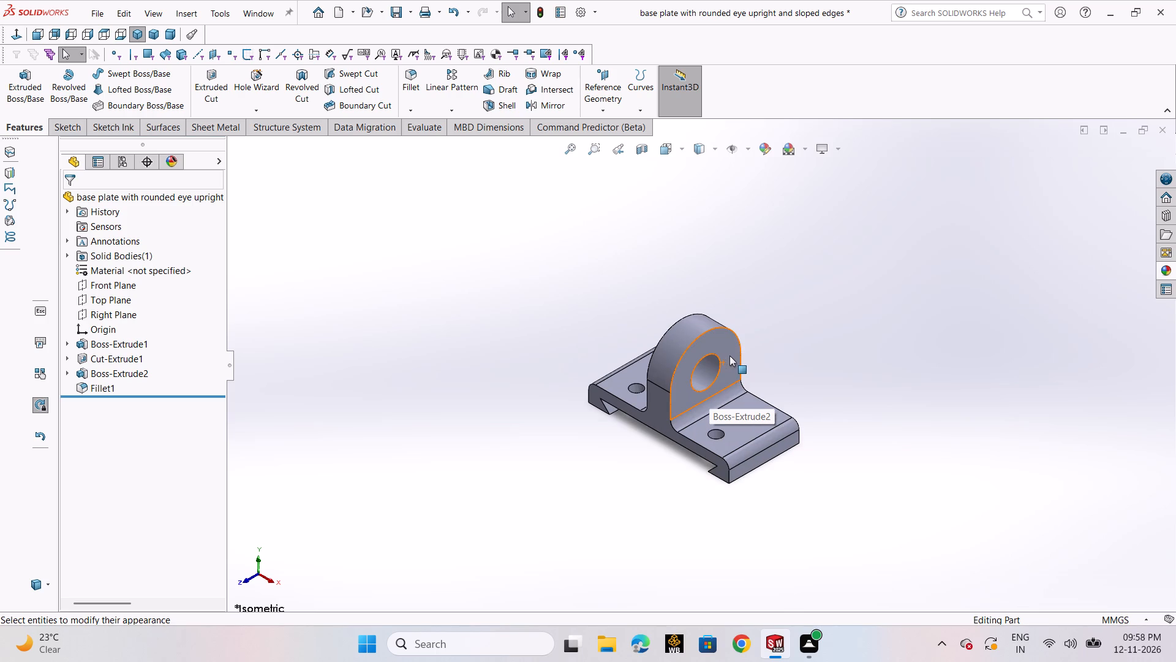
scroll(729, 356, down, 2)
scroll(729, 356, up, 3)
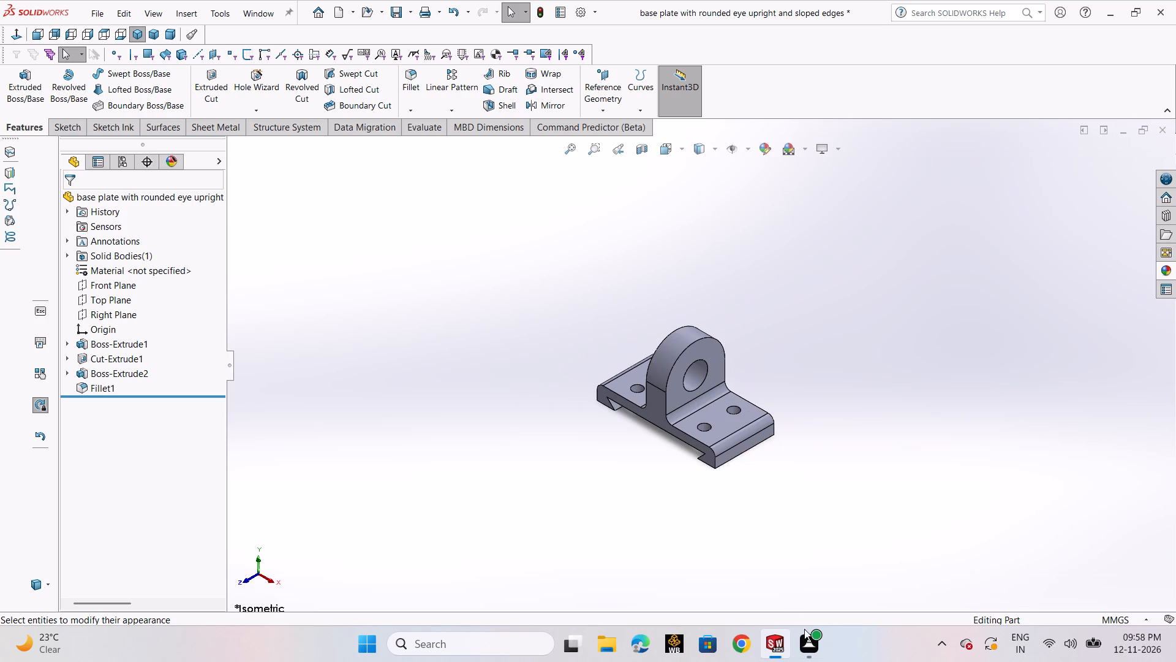